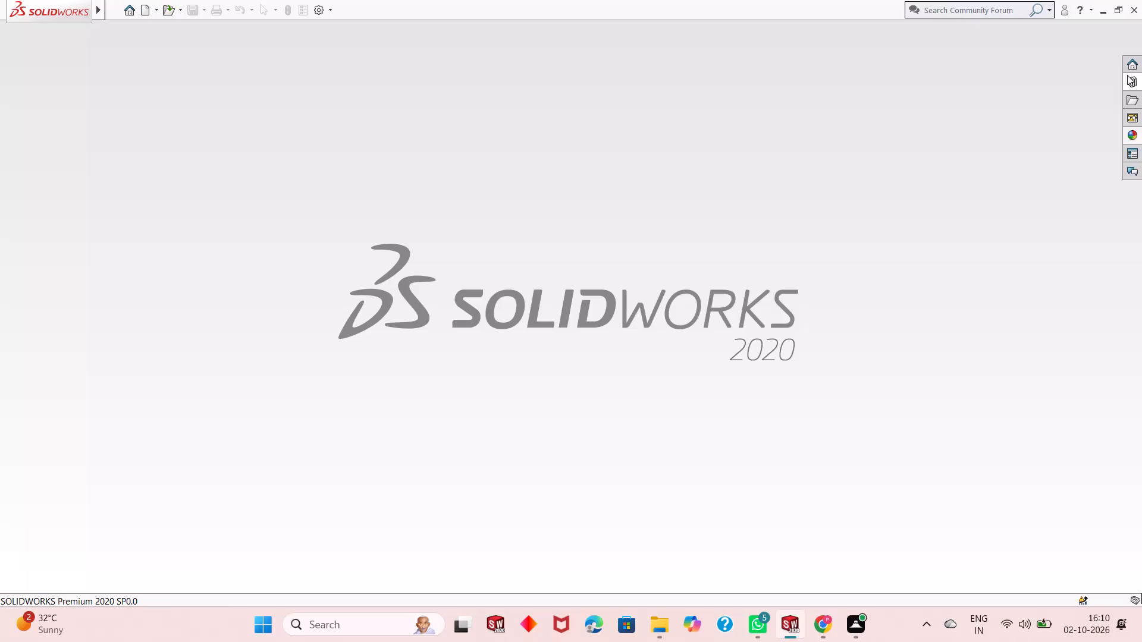
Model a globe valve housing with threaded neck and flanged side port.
Create a new part document.
left_click(145, 14)
double_click(266, 281)
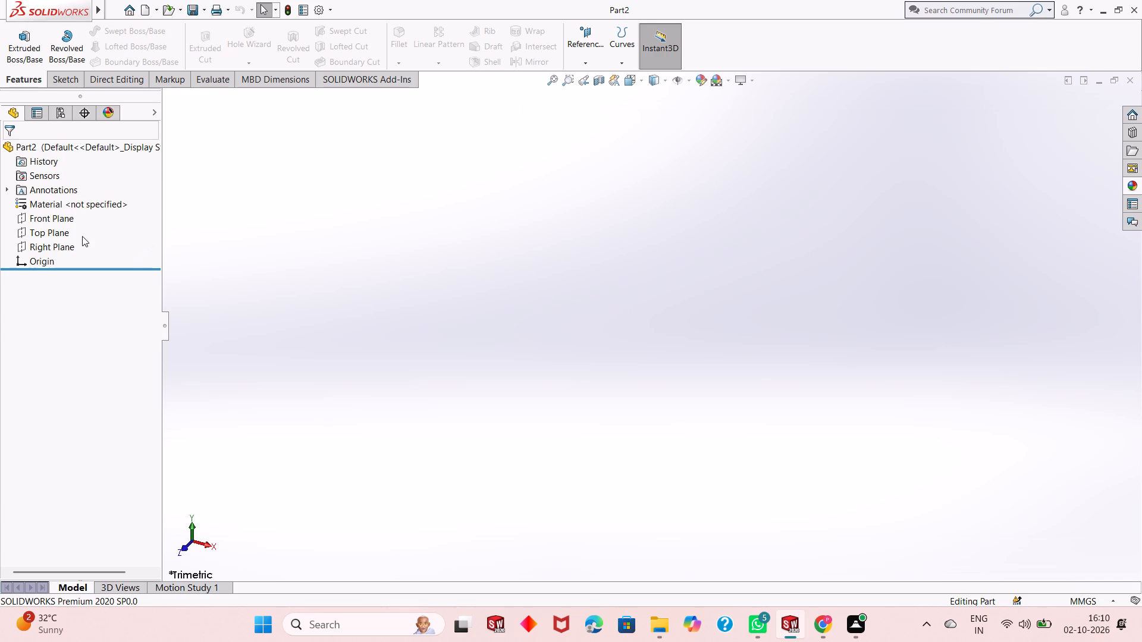
Open a new sketch on the Top Plane.
left_click(57, 234)
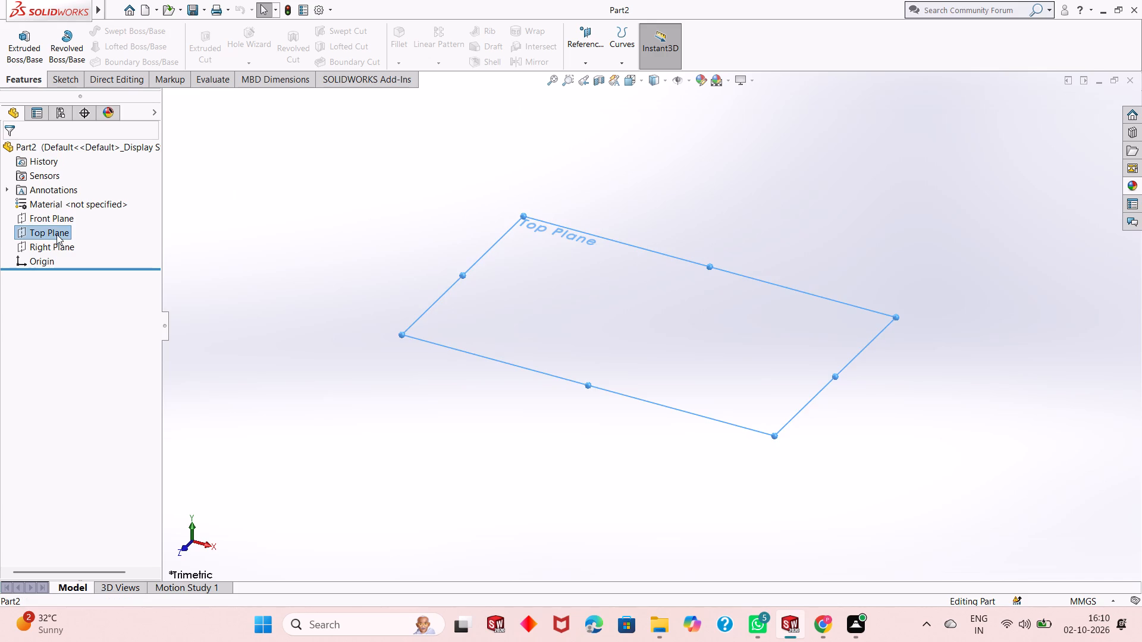
left_click(73, 221)
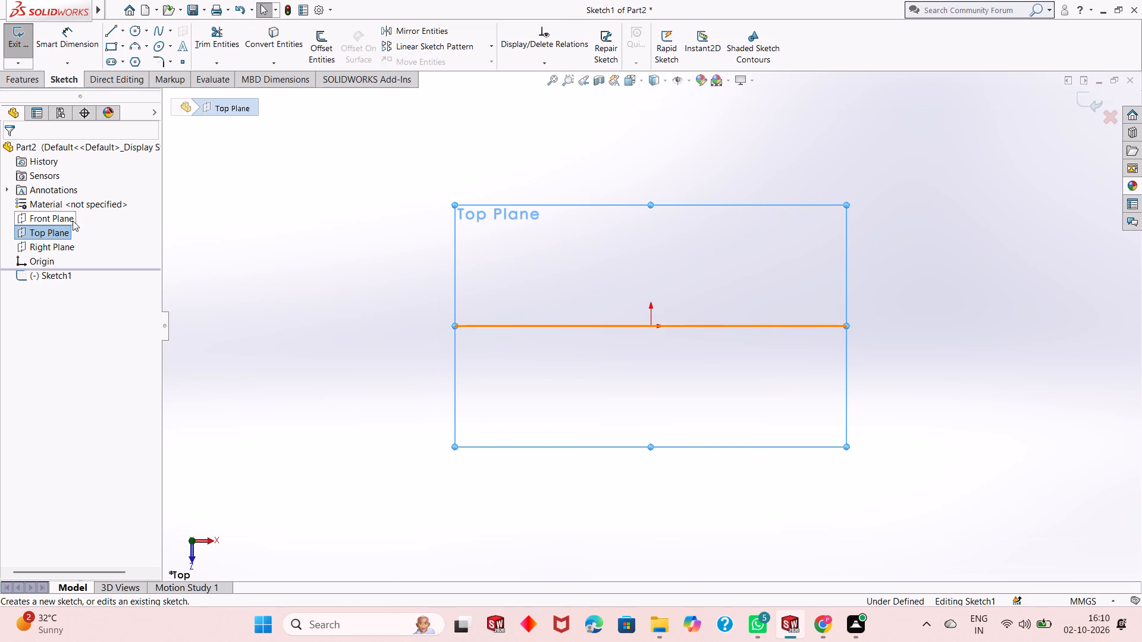
left_click(222, 248)
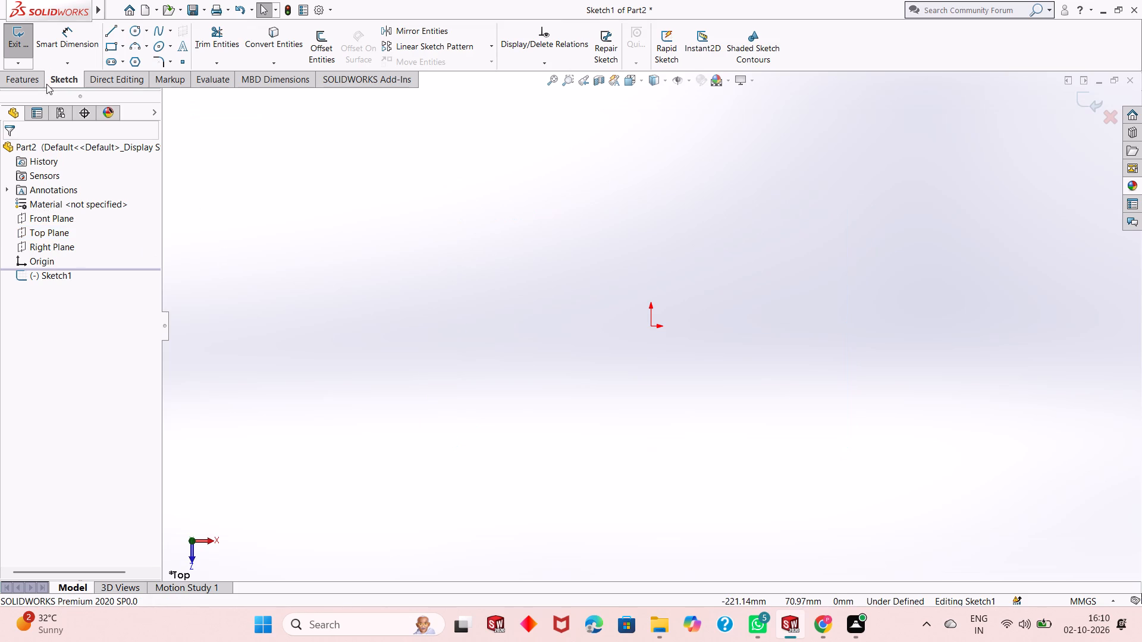
Sketch a circle about 106 mm in diameter centred on the origin.
left_click(133, 32)
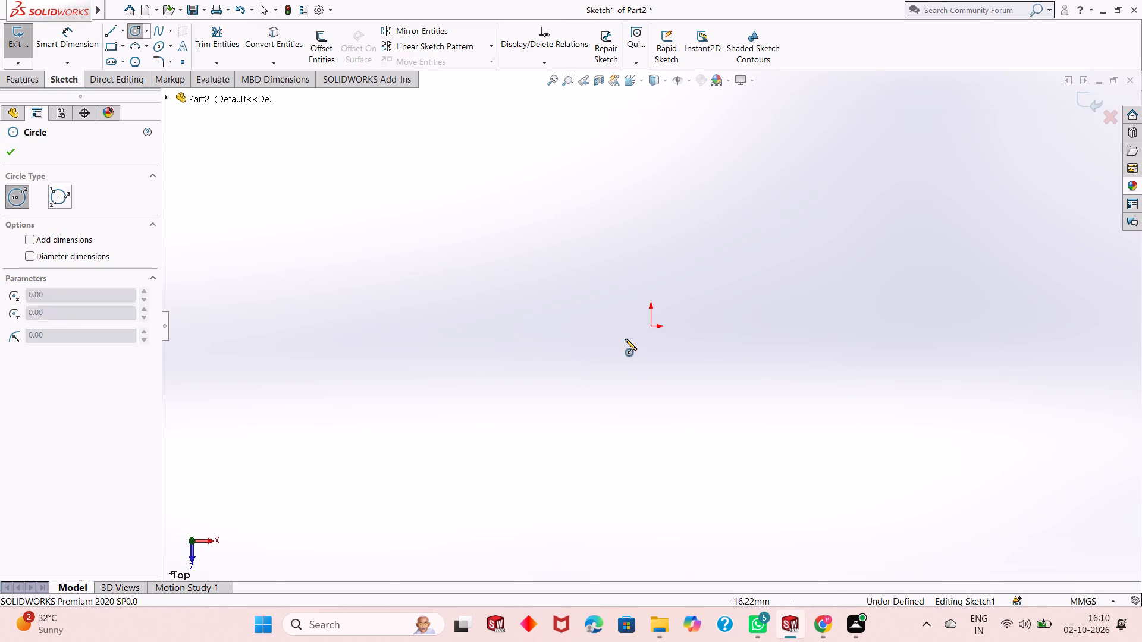
left_click(653, 326)
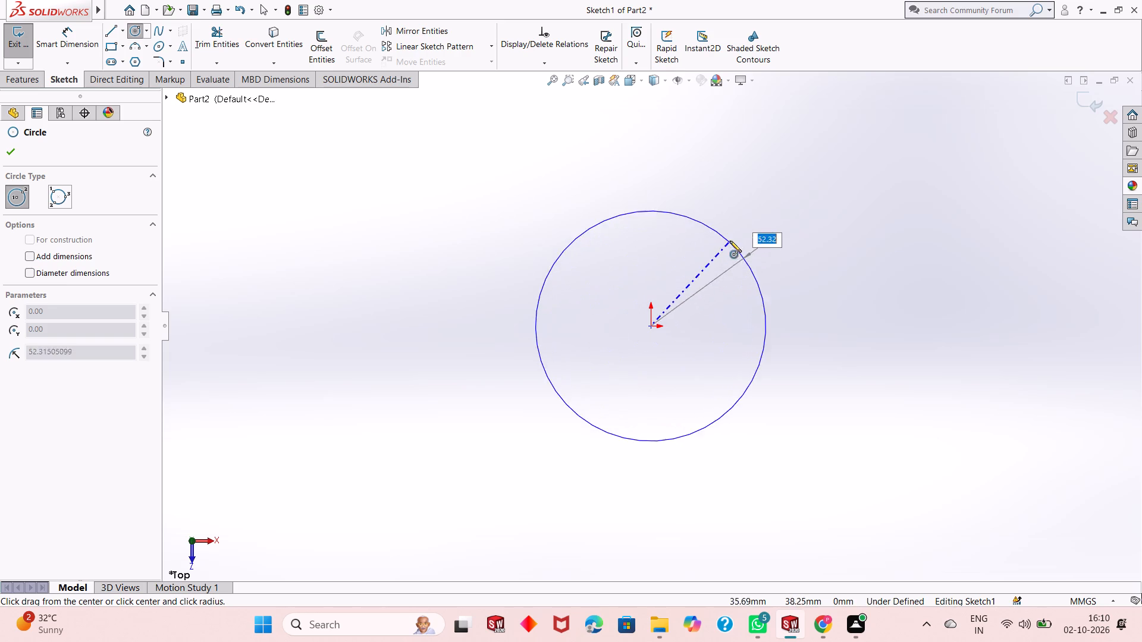
left_click(730, 241)
right_click(283, 278)
left_click(338, 285)
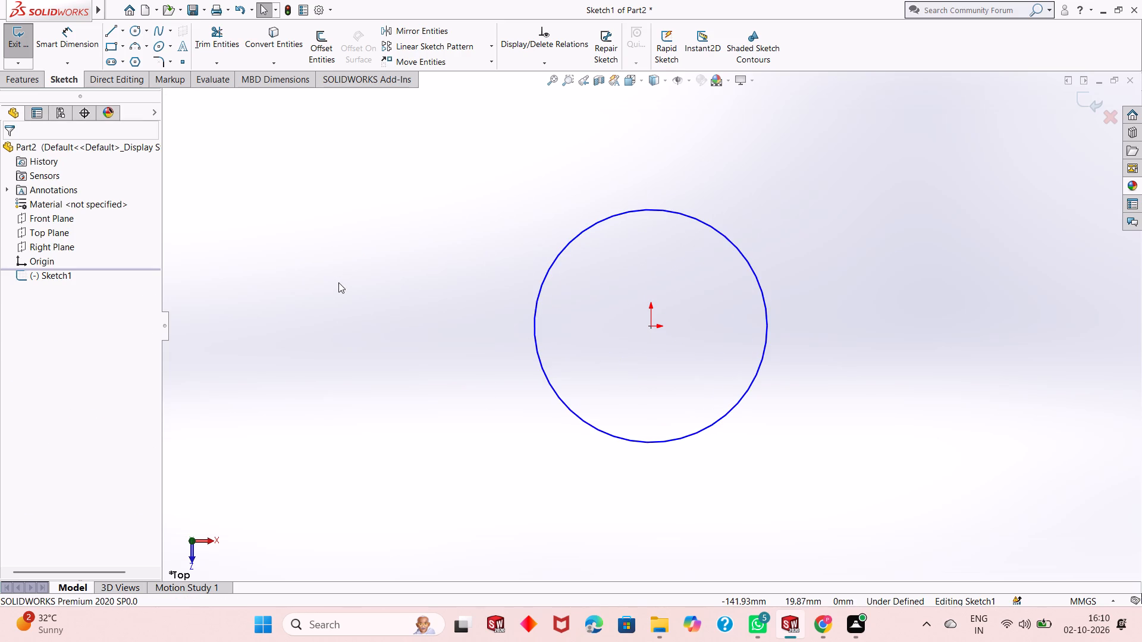
Dimension the circle's diameter and set it to 65 mm.
left_click(71, 32)
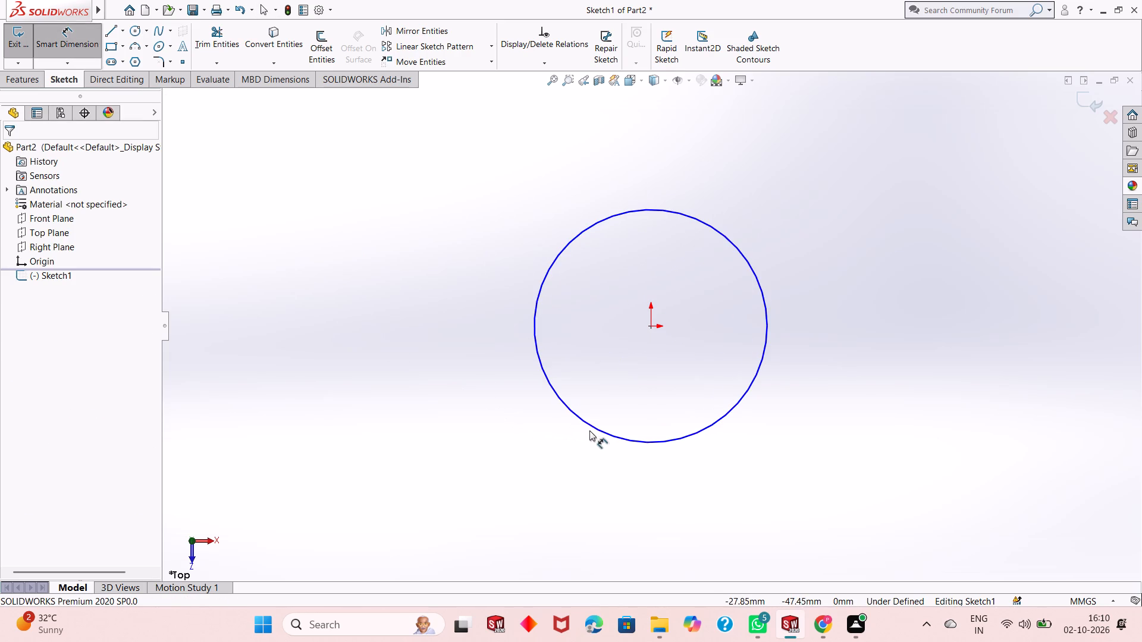
left_click(599, 431)
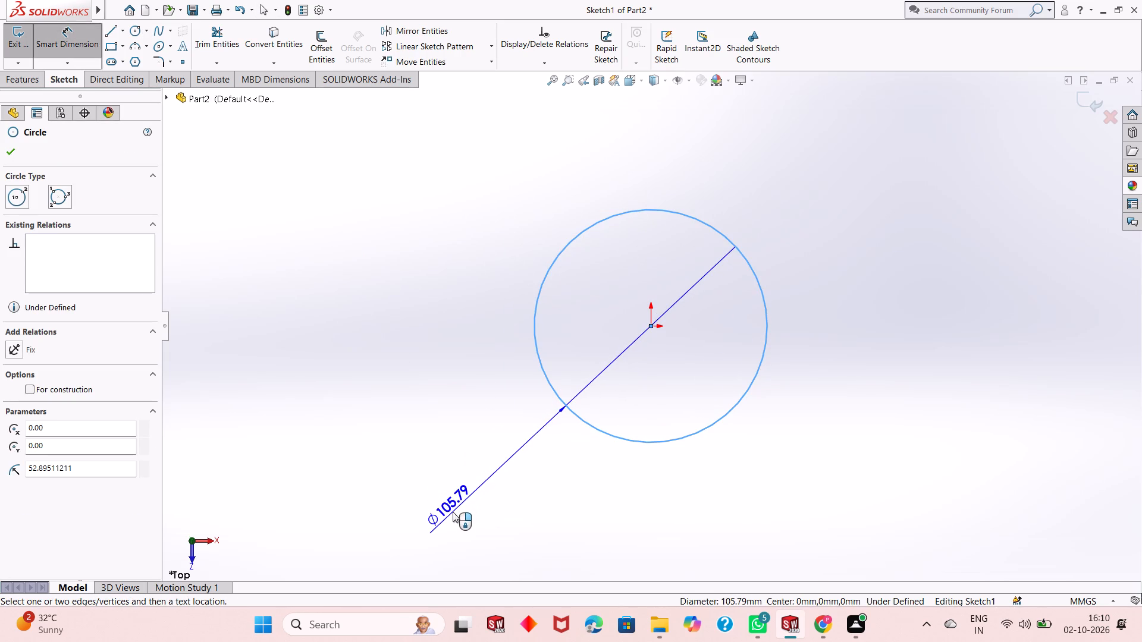
left_click(453, 512)
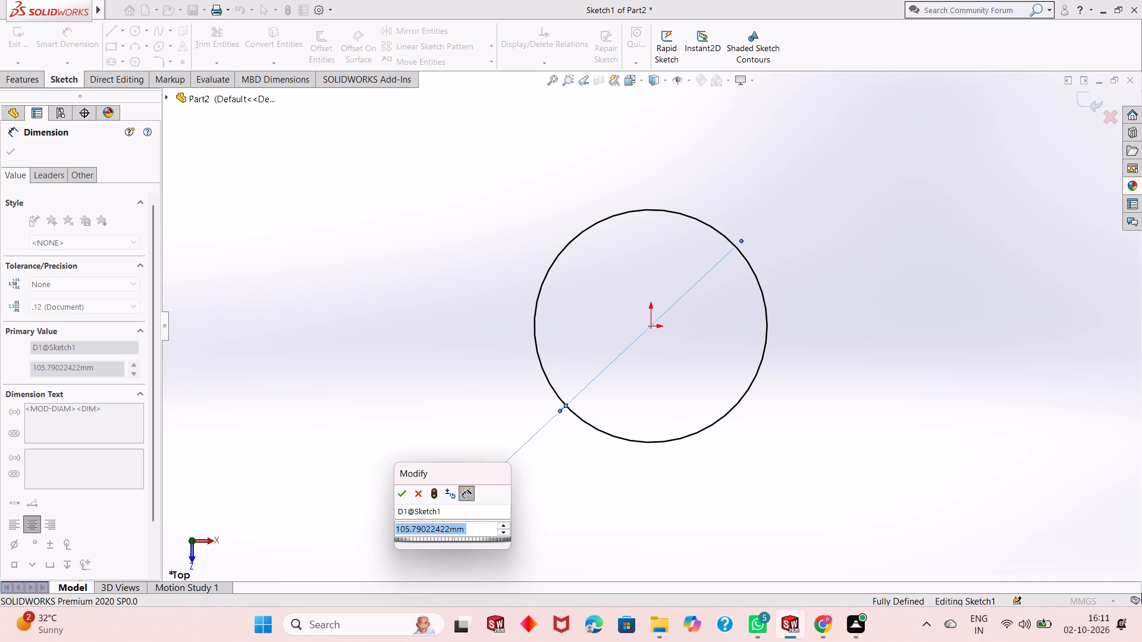
type("65")
key("Return")
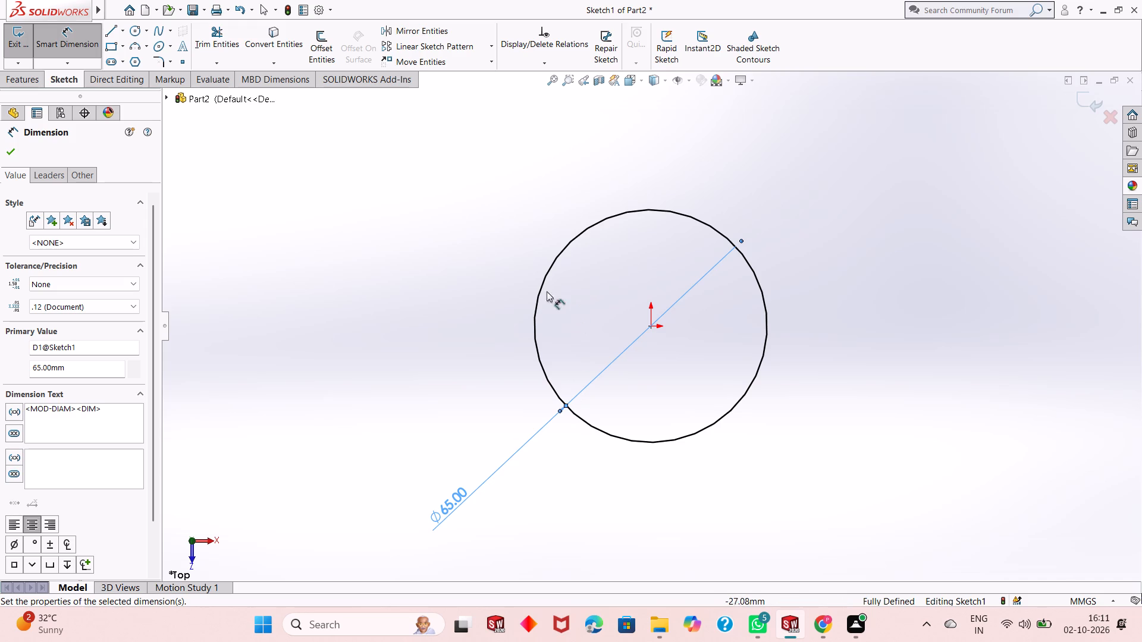
right_click(250, 204)
left_click(299, 245)
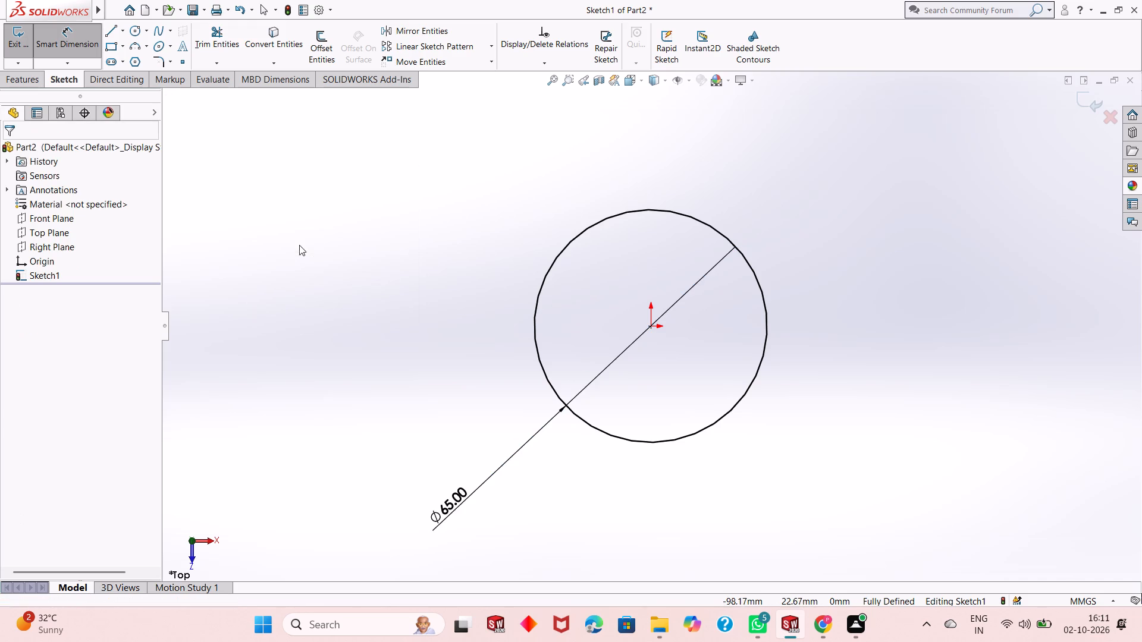
Sketch a second, smaller circle about 32 mm in diameter centred on the origin, inside the 65 mm circle.
left_click(136, 28)
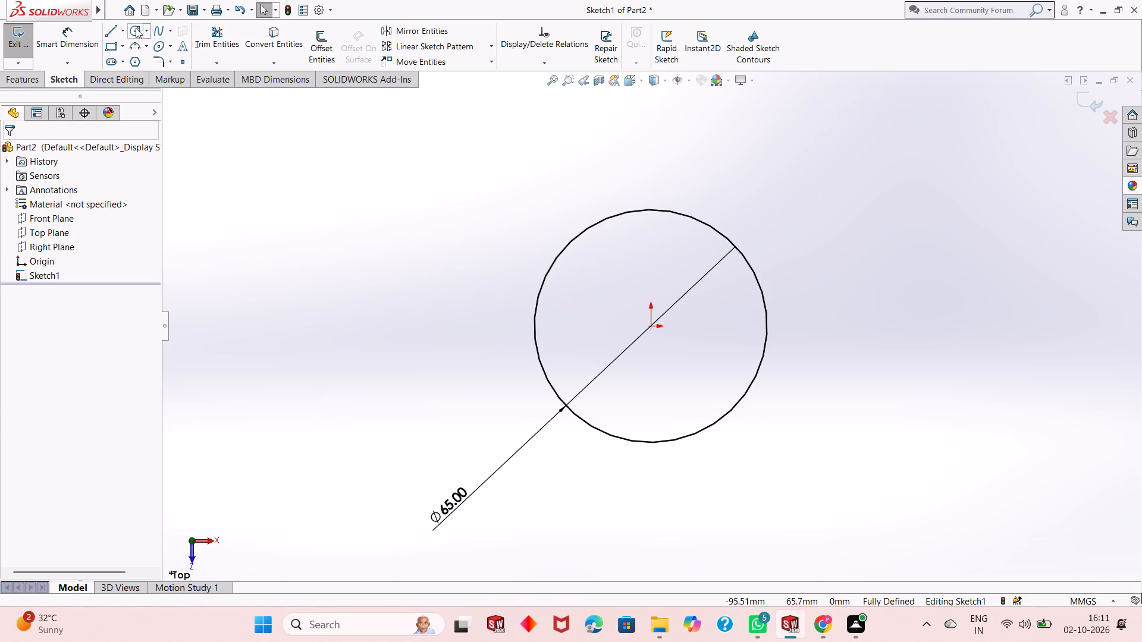
left_click(649, 326)
left_click(670, 380)
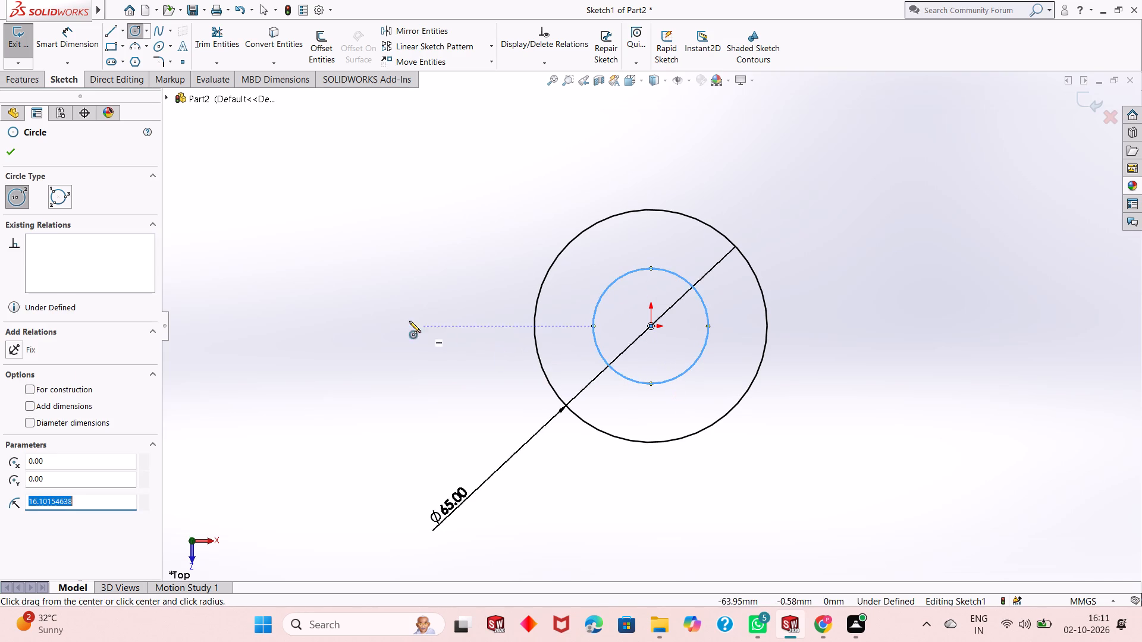
right_click(388, 309)
left_click(421, 314)
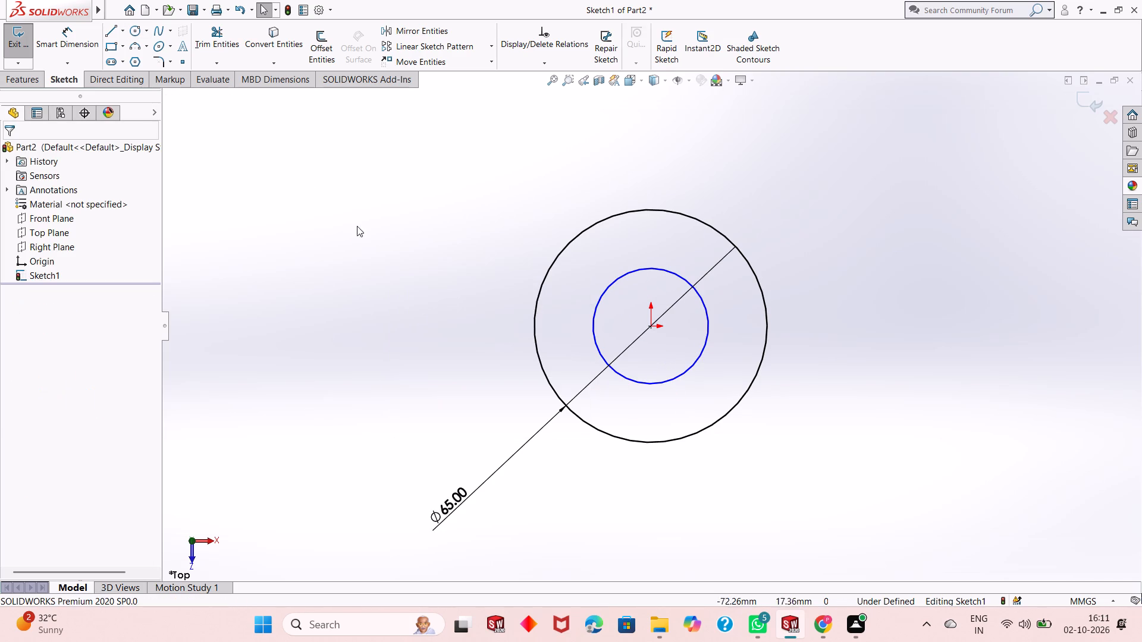
Dimension the inner circle's diameter and set it to 60 mm.
left_click(65, 37)
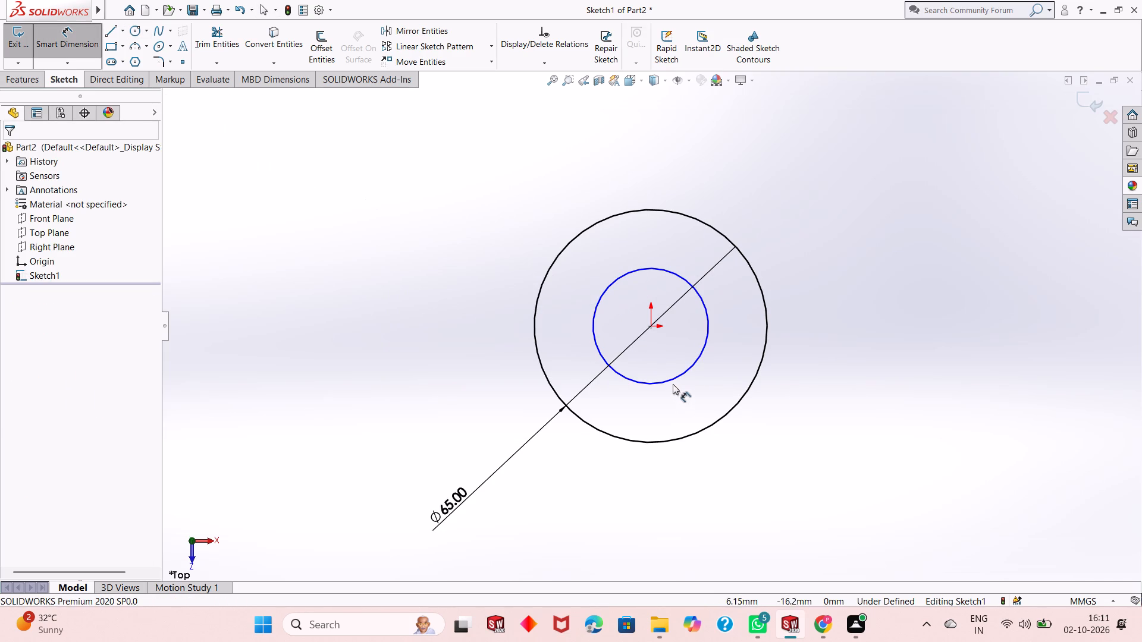
left_click(665, 379)
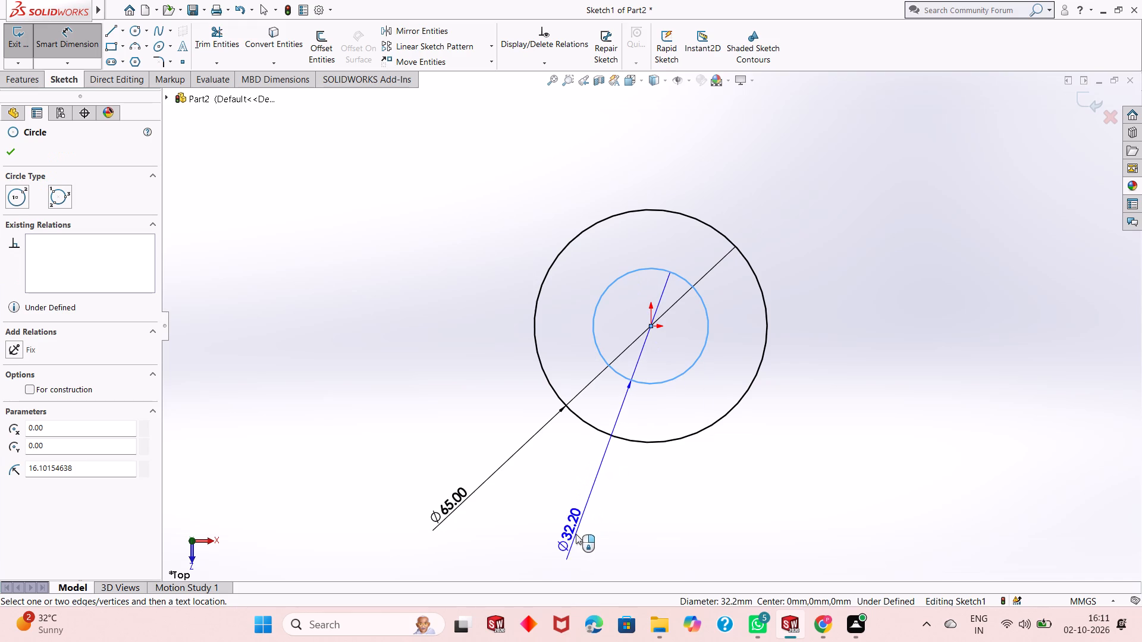
left_click(572, 537)
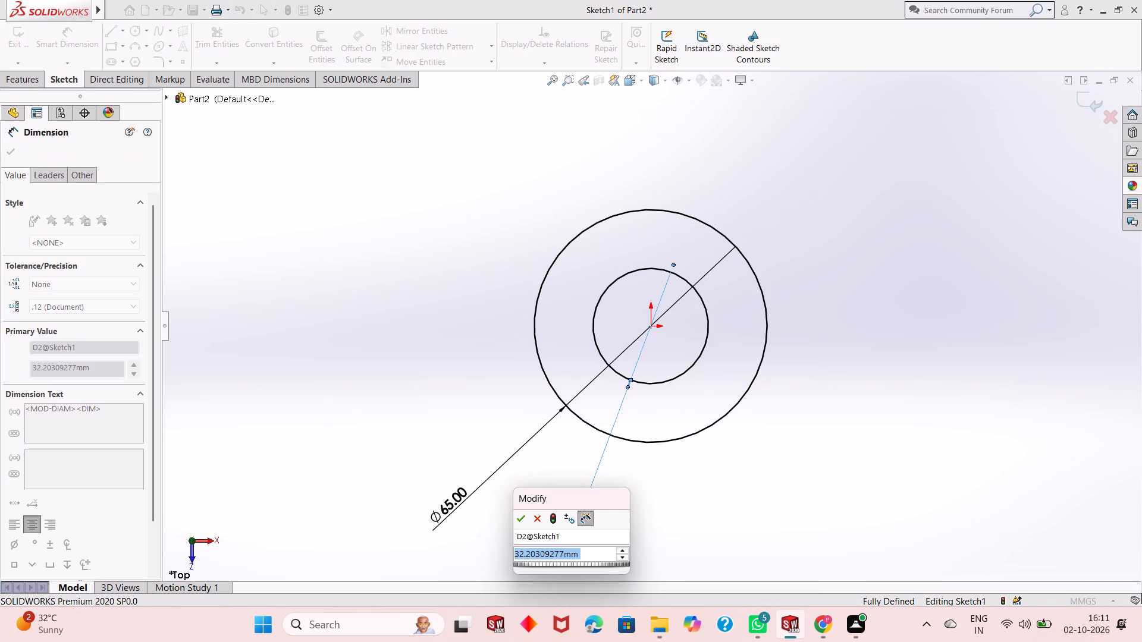
type("60")
key("Return")
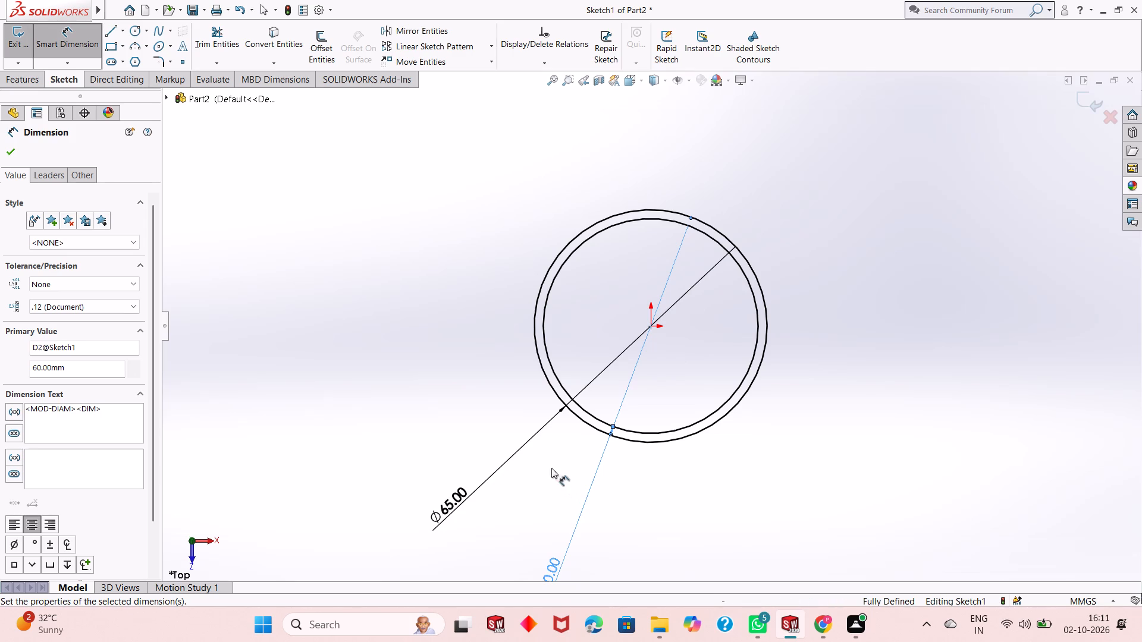
right_click(453, 406)
left_click(479, 444)
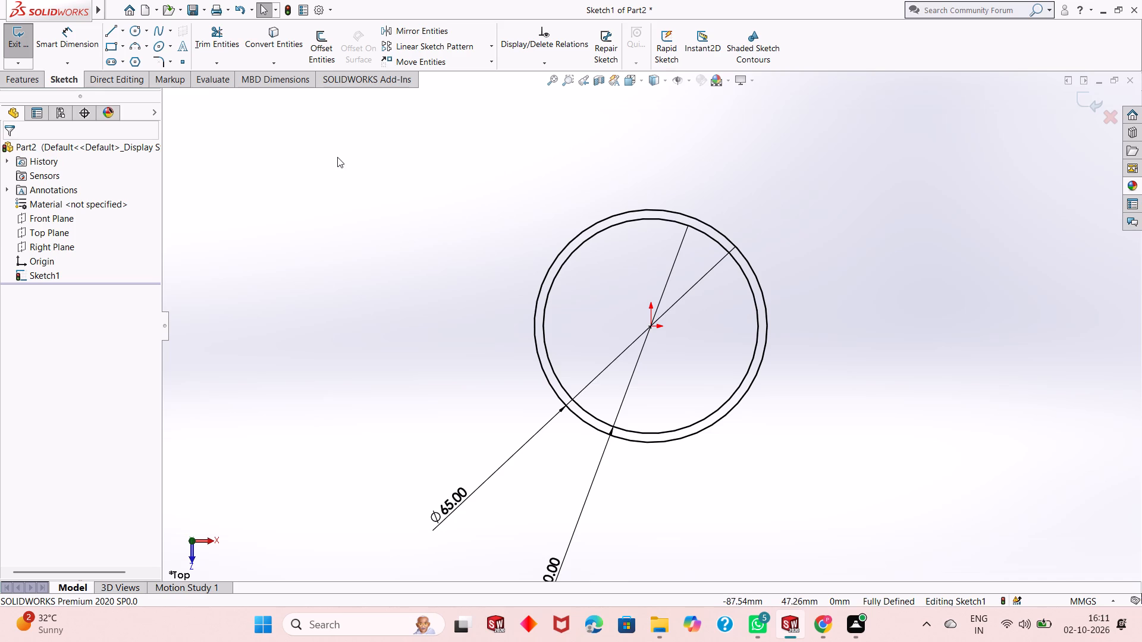
Draw a centerline about 60.5 mm long from the origin diagonally down to the right, past both circles.
left_click(123, 32)
left_click(129, 55)
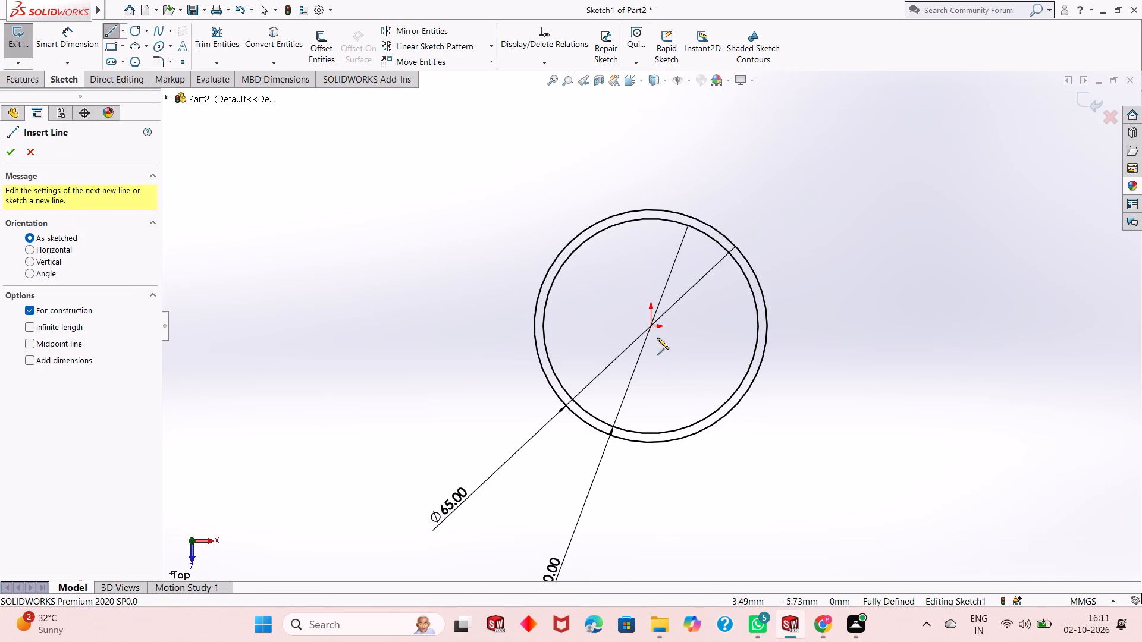
left_click(650, 325)
left_click(805, 479)
right_click(811, 465)
left_click(823, 468)
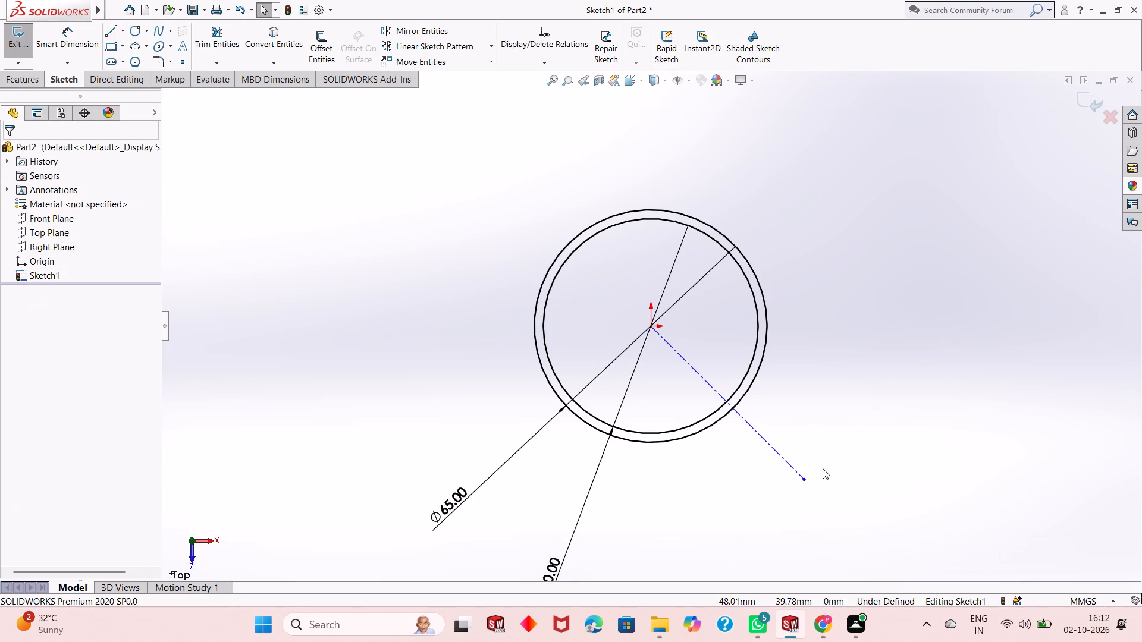
Dimension the angle between the centerline and the horizontal direction through the origin as 45°.
left_click(86, 50)
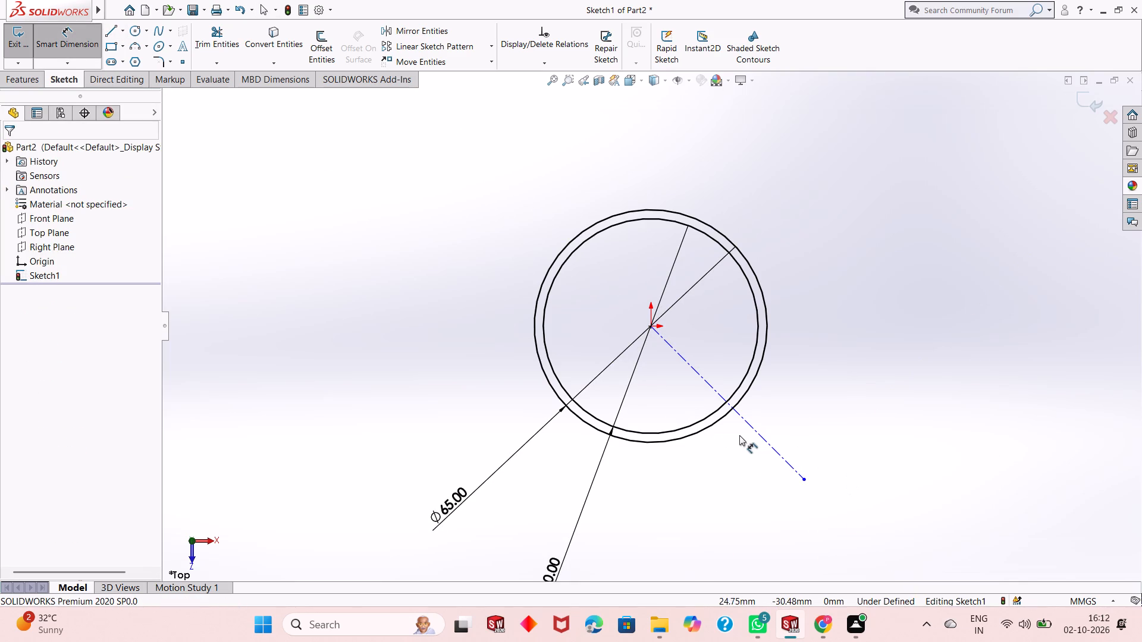
left_click(760, 436)
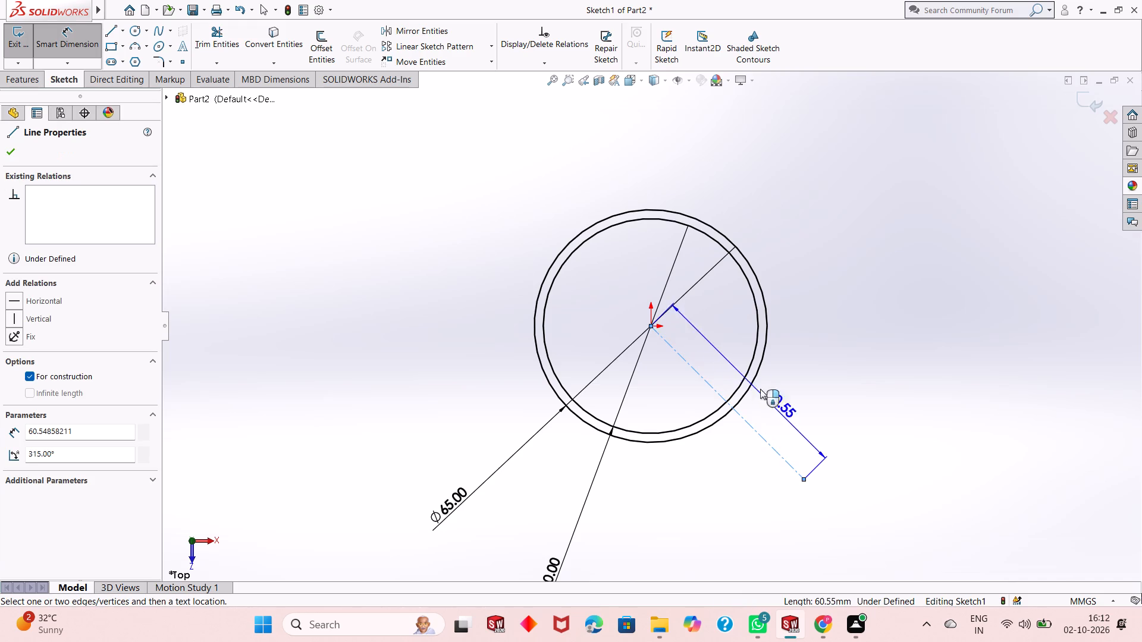
left_click(650, 324)
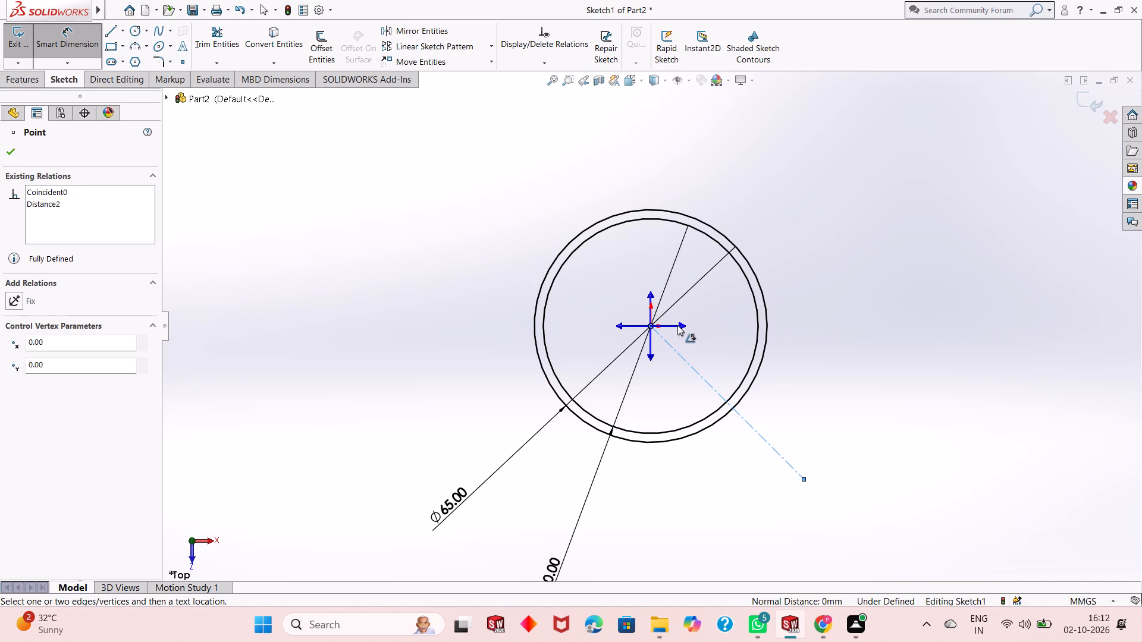
left_click(685, 326)
left_click(733, 374)
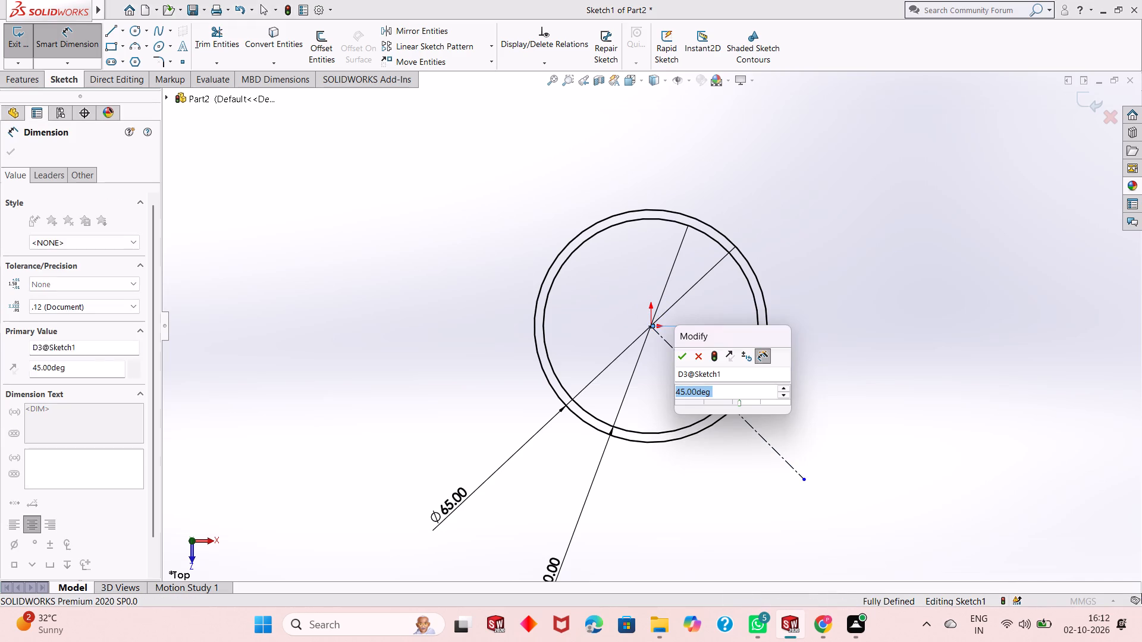
type("45")
key("Return")
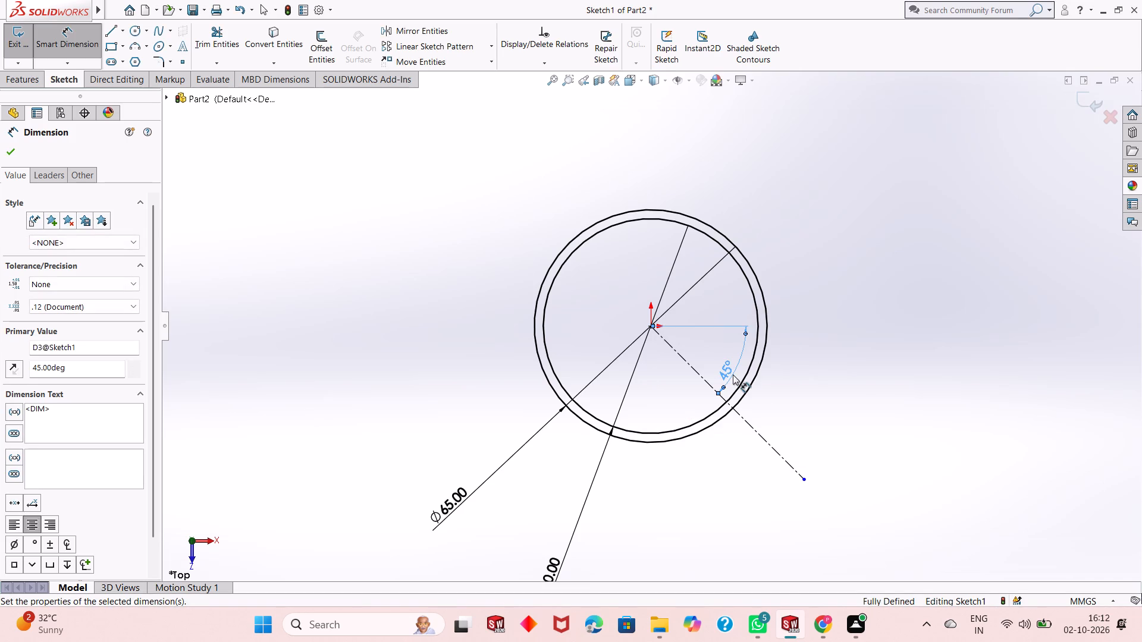
right_click(814, 367)
left_click(840, 403)
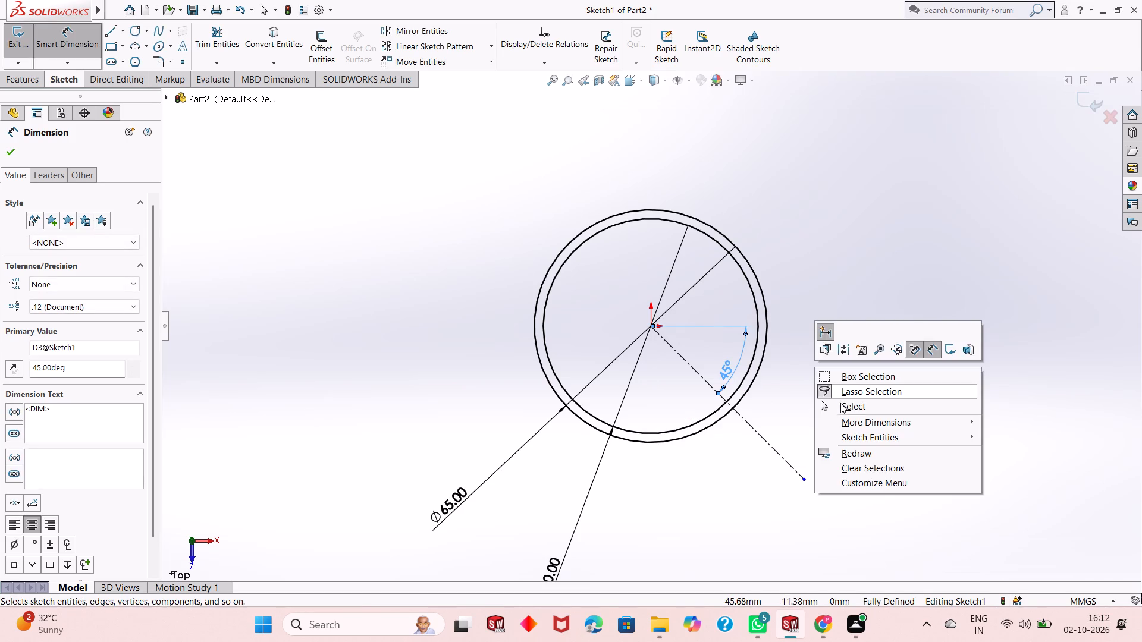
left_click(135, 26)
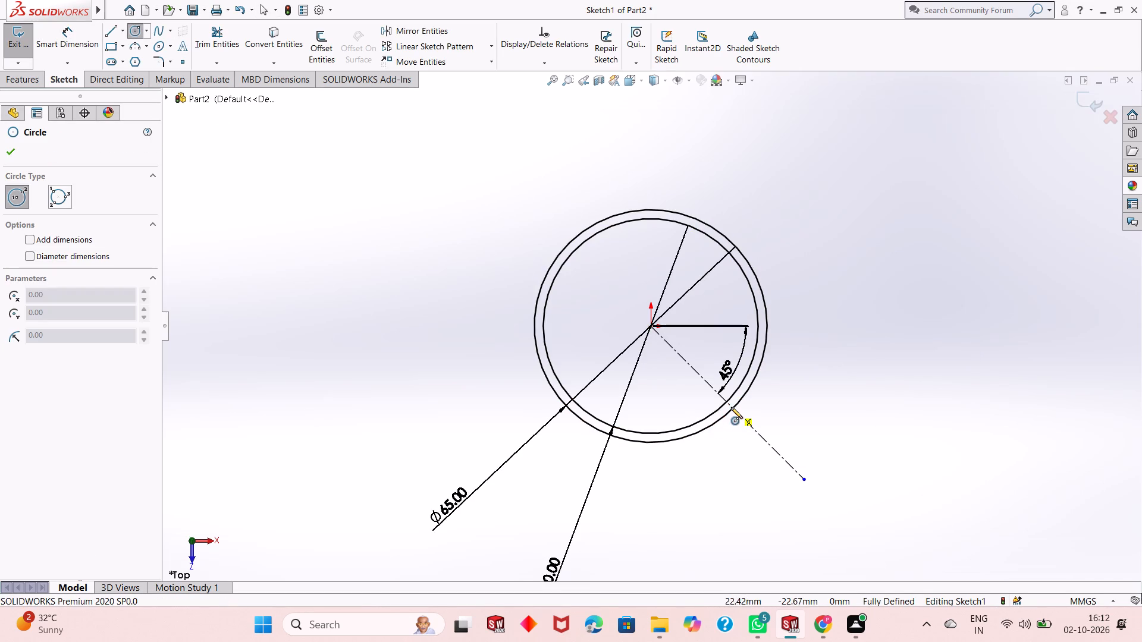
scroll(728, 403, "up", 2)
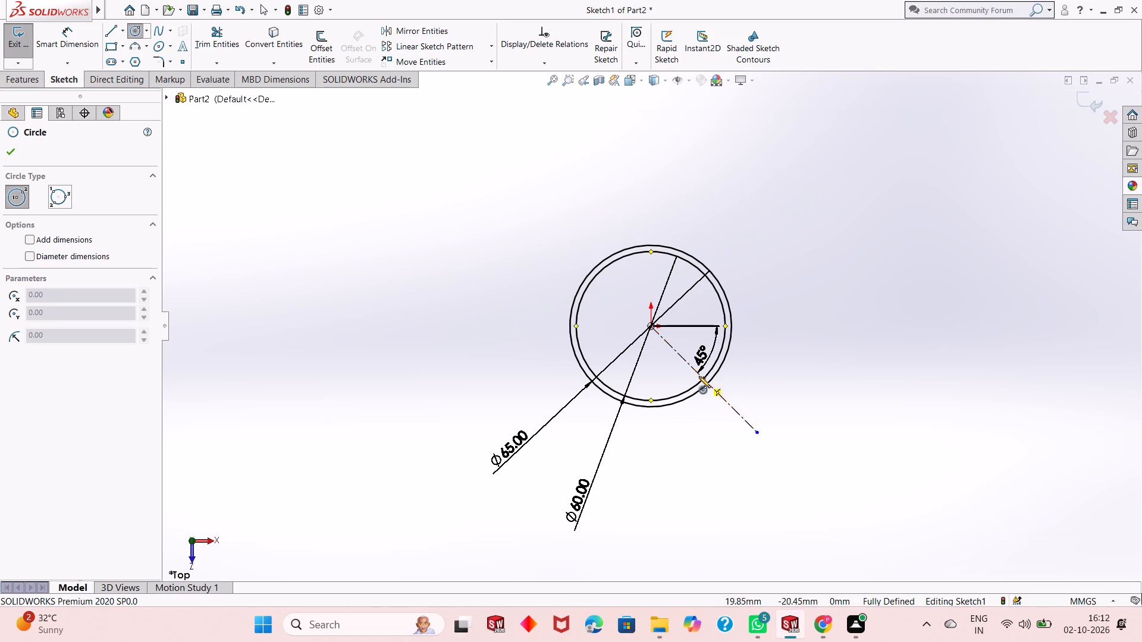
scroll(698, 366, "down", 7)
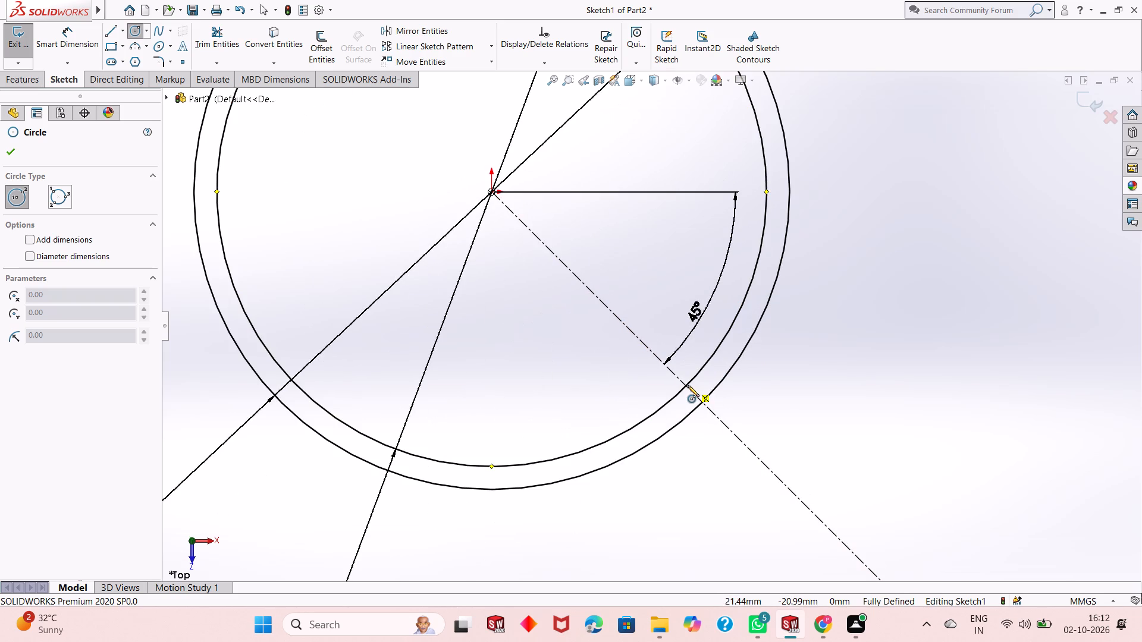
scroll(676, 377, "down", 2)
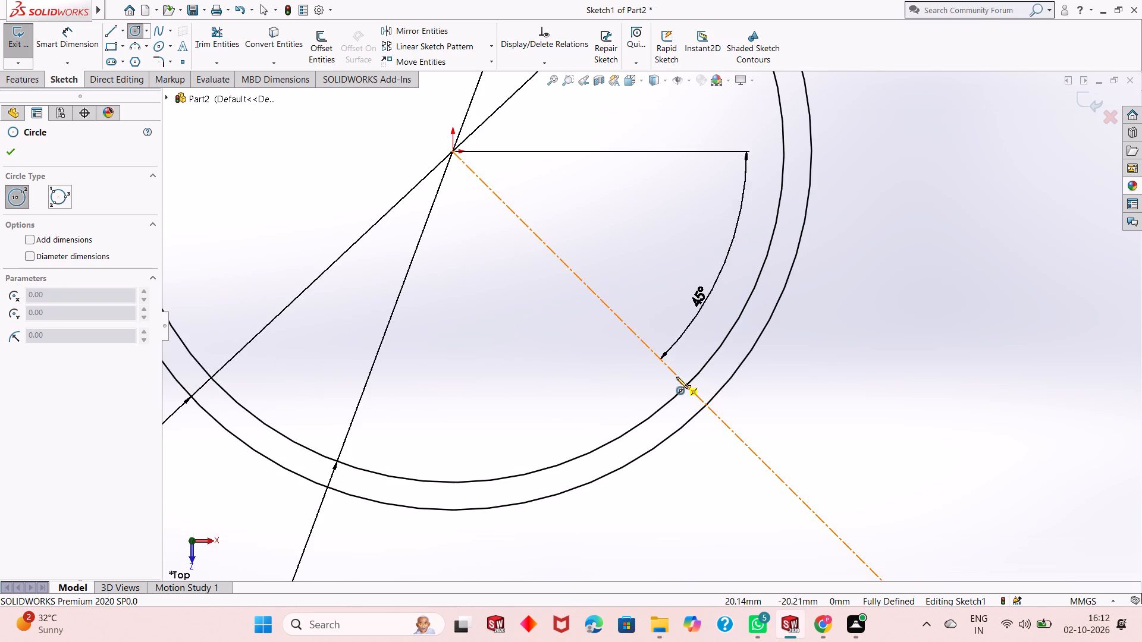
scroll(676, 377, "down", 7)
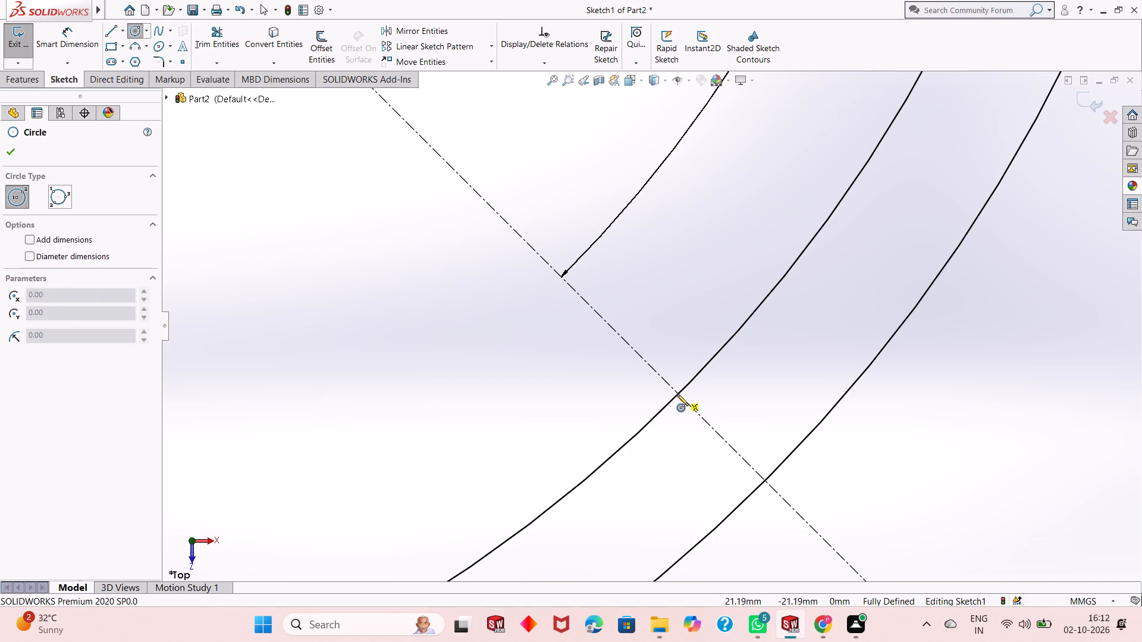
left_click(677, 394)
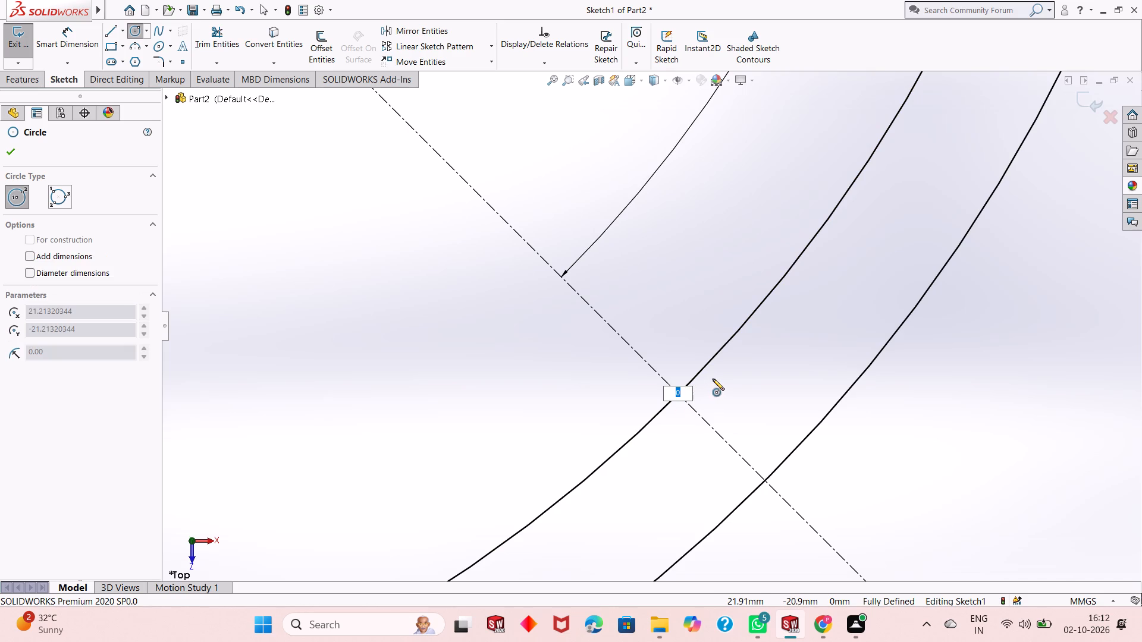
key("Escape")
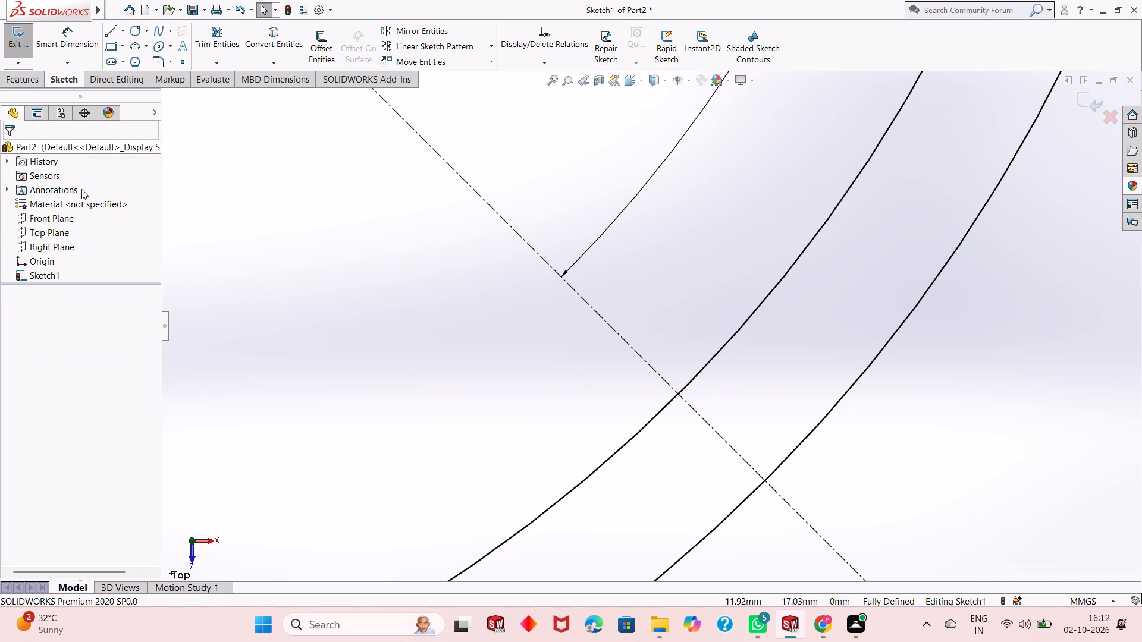
Sketch a small circle about 2.5 mm in diameter centred where the 45° centerline crosses the 60 mm circle.
left_click(137, 29)
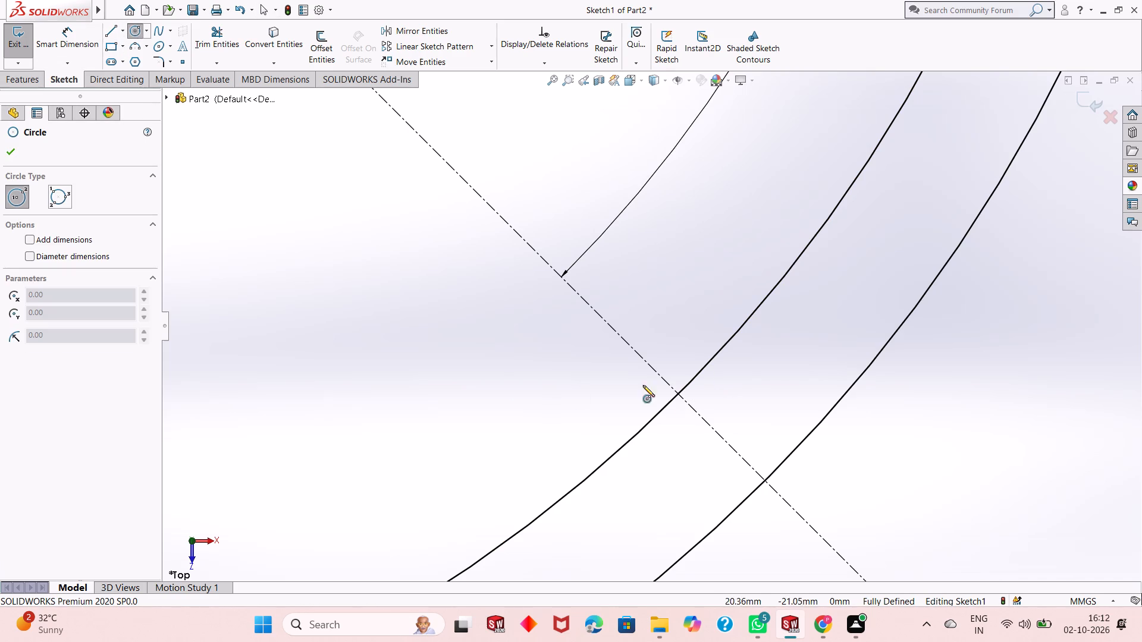
left_click(677, 393)
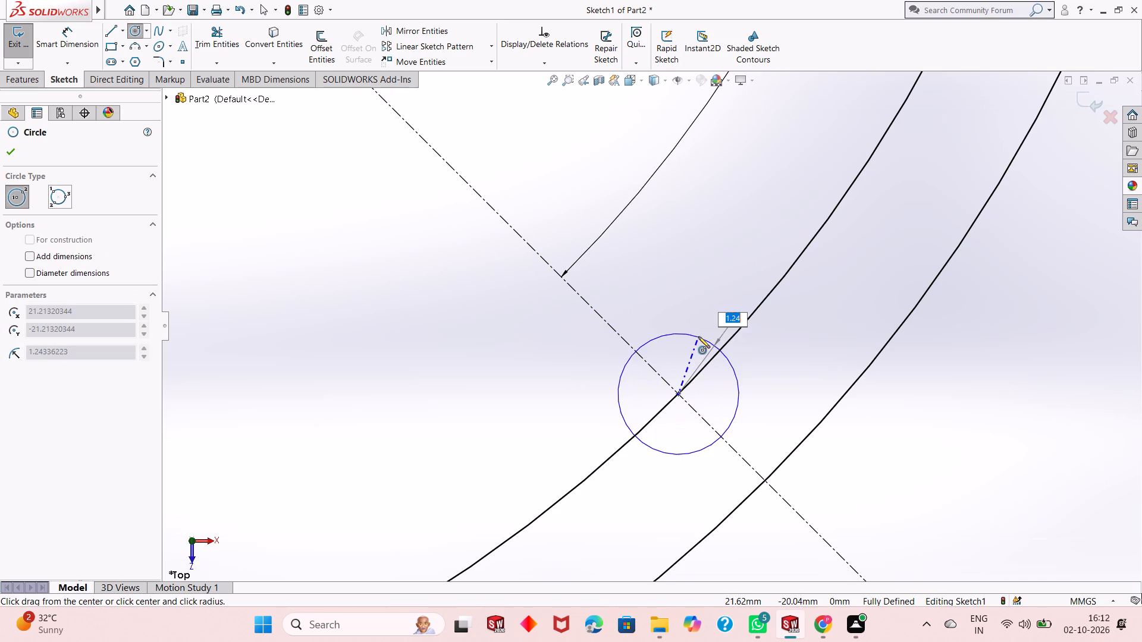
left_click(698, 336)
scroll(666, 389, "down", 3)
scroll(695, 418, "up", 3)
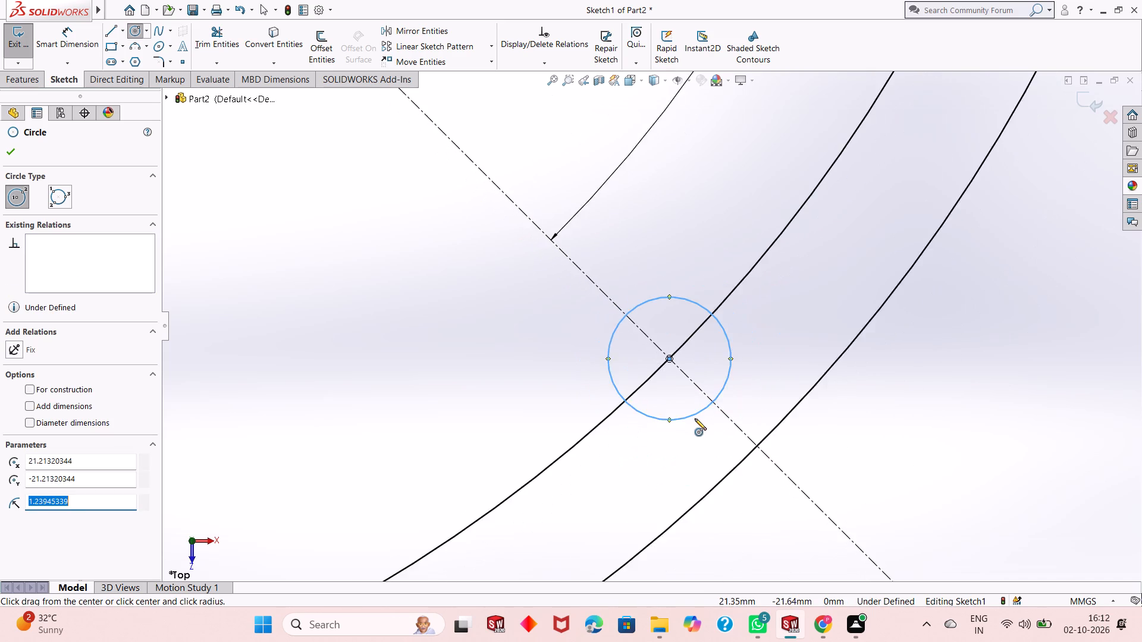
scroll(695, 418, "up", 7)
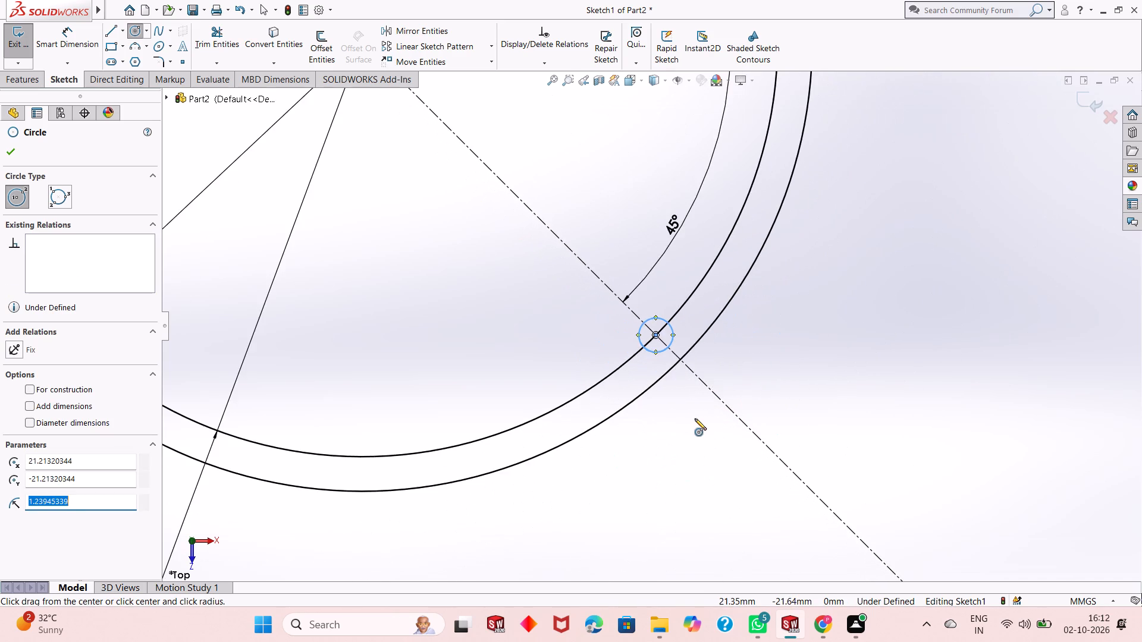
scroll(644, 311, "down", 6)
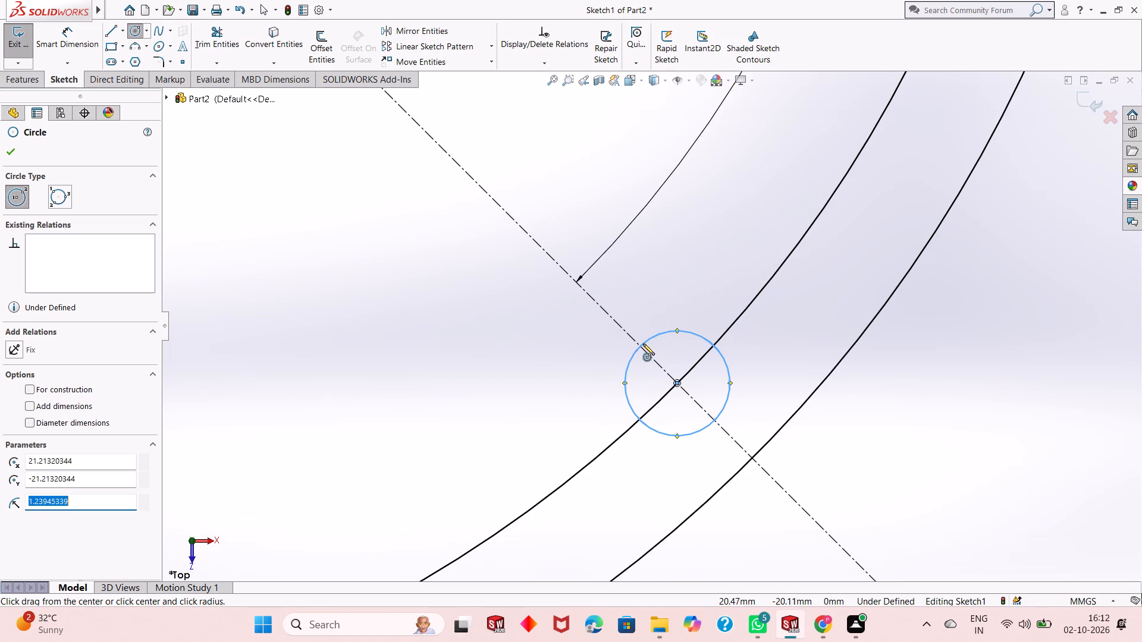
scroll(644, 398, "up", 9)
scroll(653, 369, "down", 1)
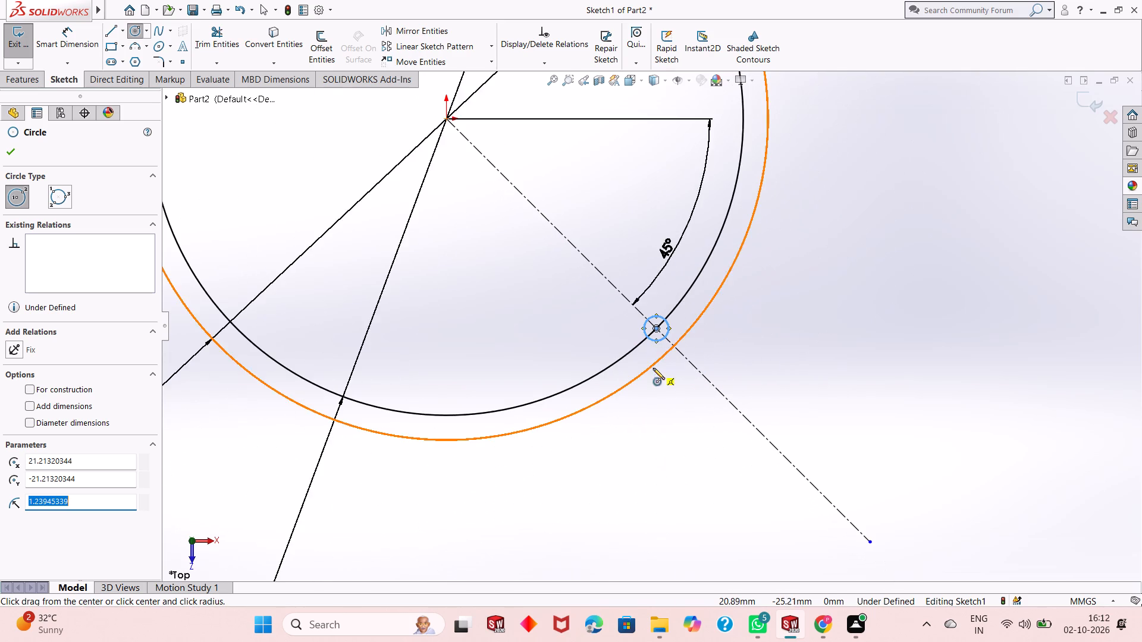
right_click(691, 507)
left_click(716, 521)
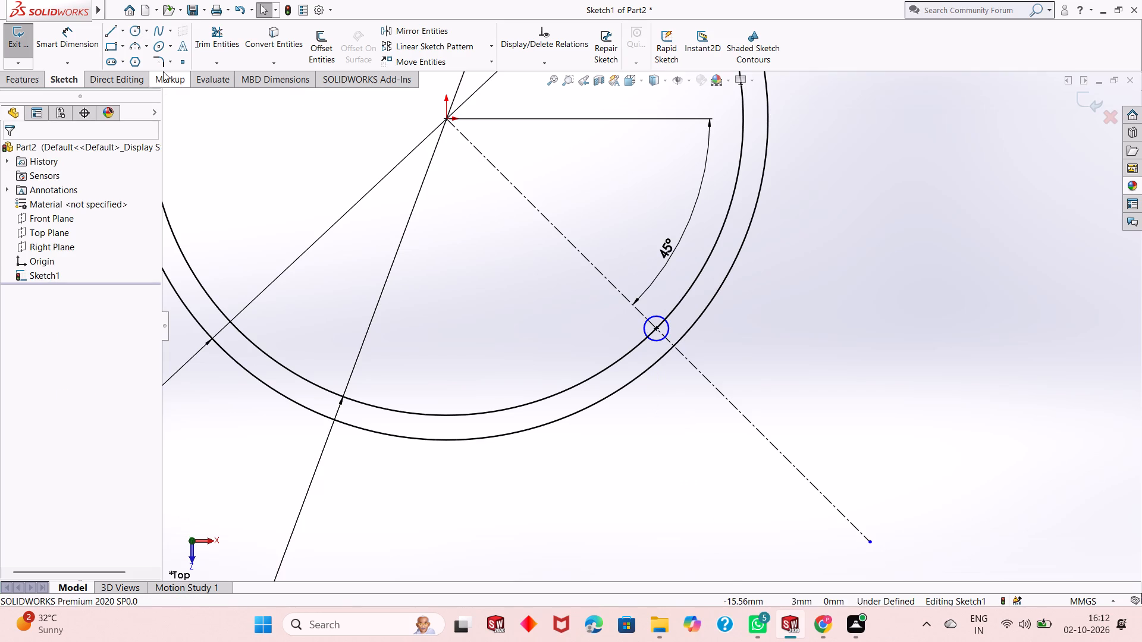
Dimension the small circle's diameter and set it to 20 mm.
left_click(85, 45)
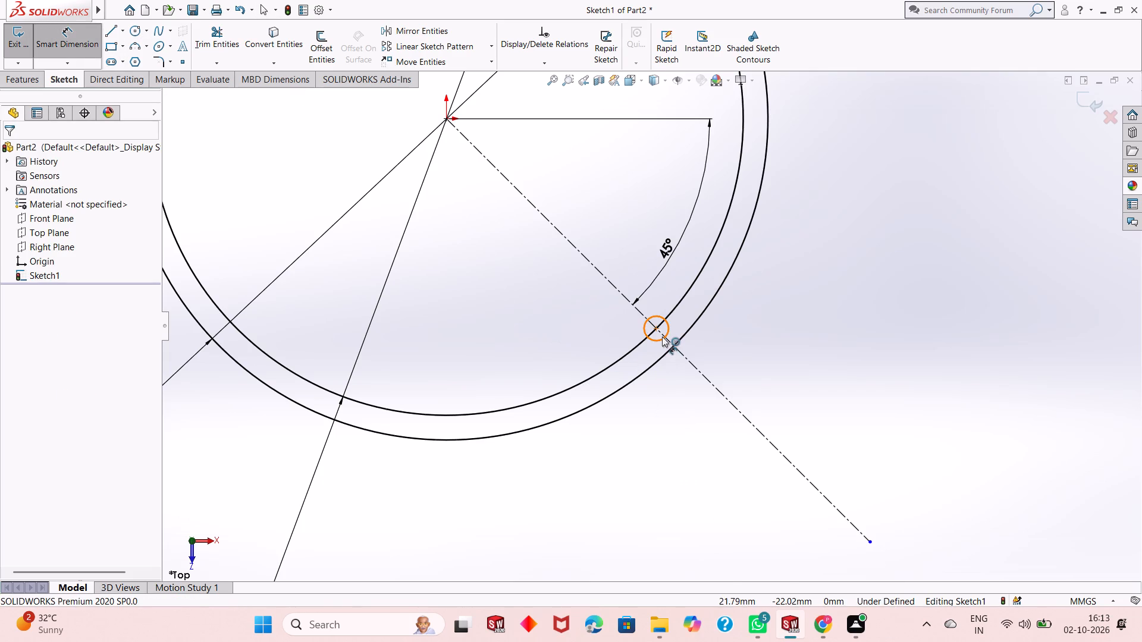
left_click(662, 336)
left_click(687, 465)
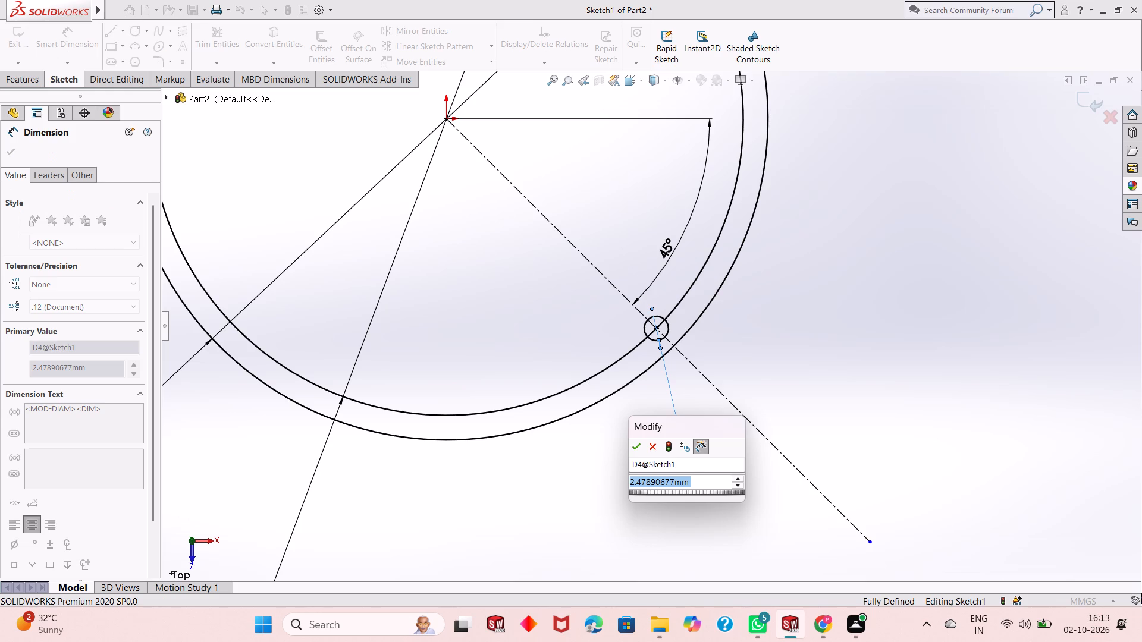
type("20")
key("Return")
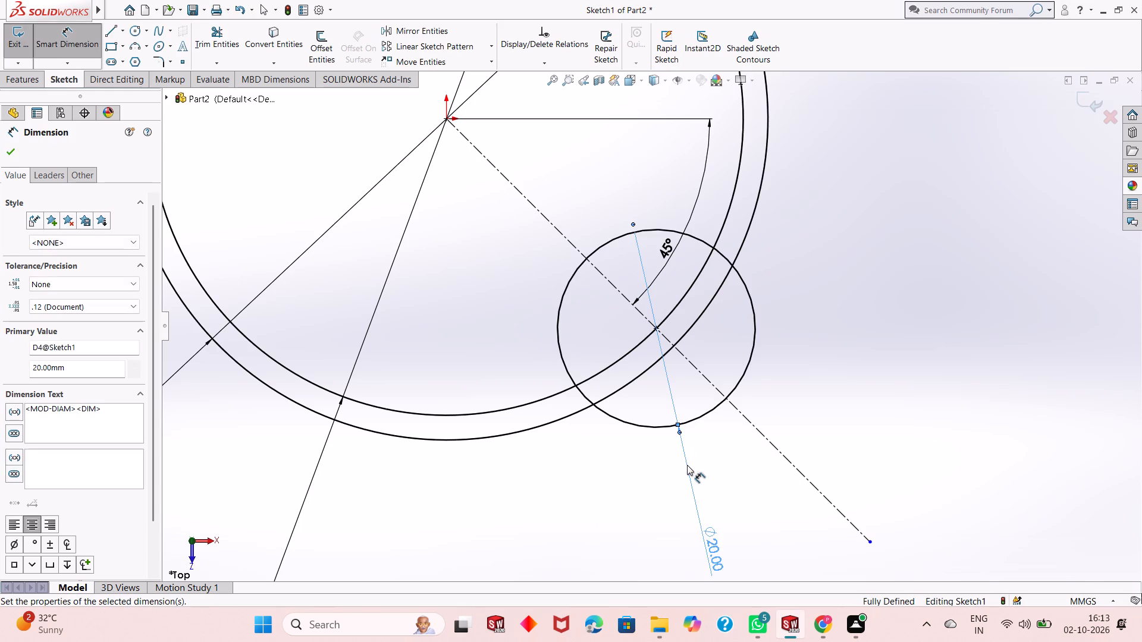
scroll(687, 465, "up", 9)
scroll(626, 268, "down", 4)
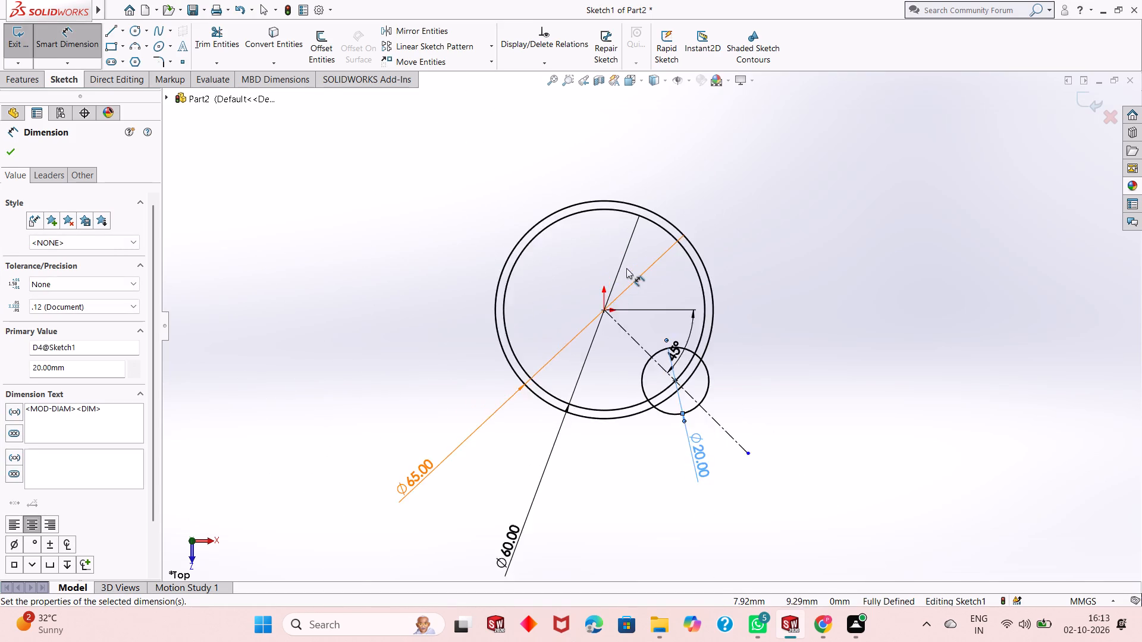
right_click(783, 307)
left_click(816, 349)
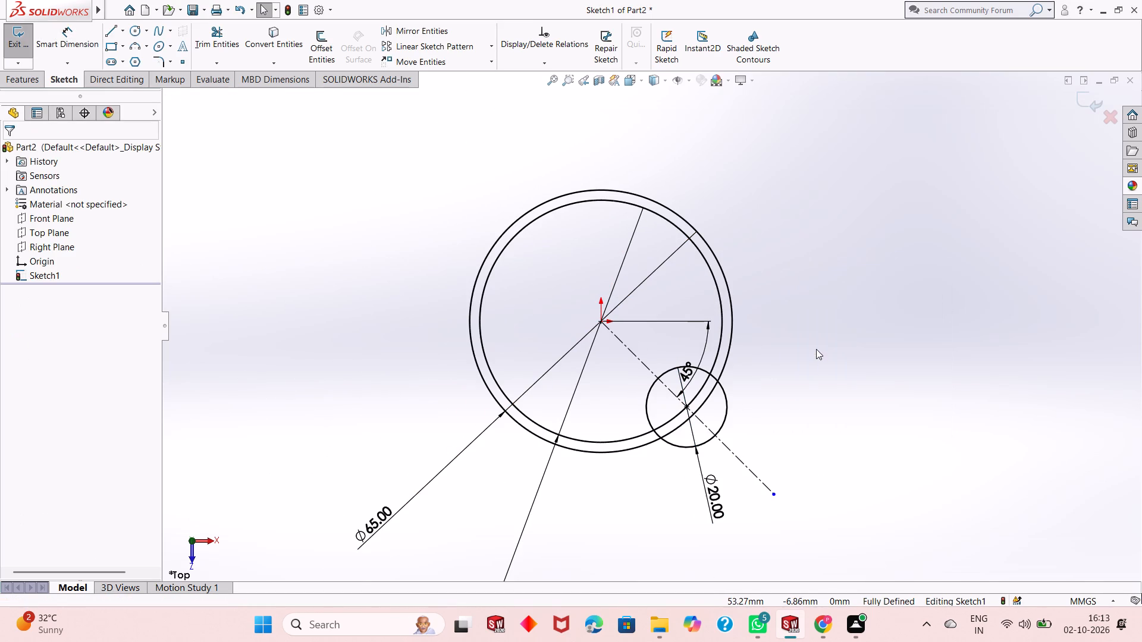
Pattern the 20 mm circle circularly about the origin with 4 equally spaced instances over 360°.
left_click(724, 422)
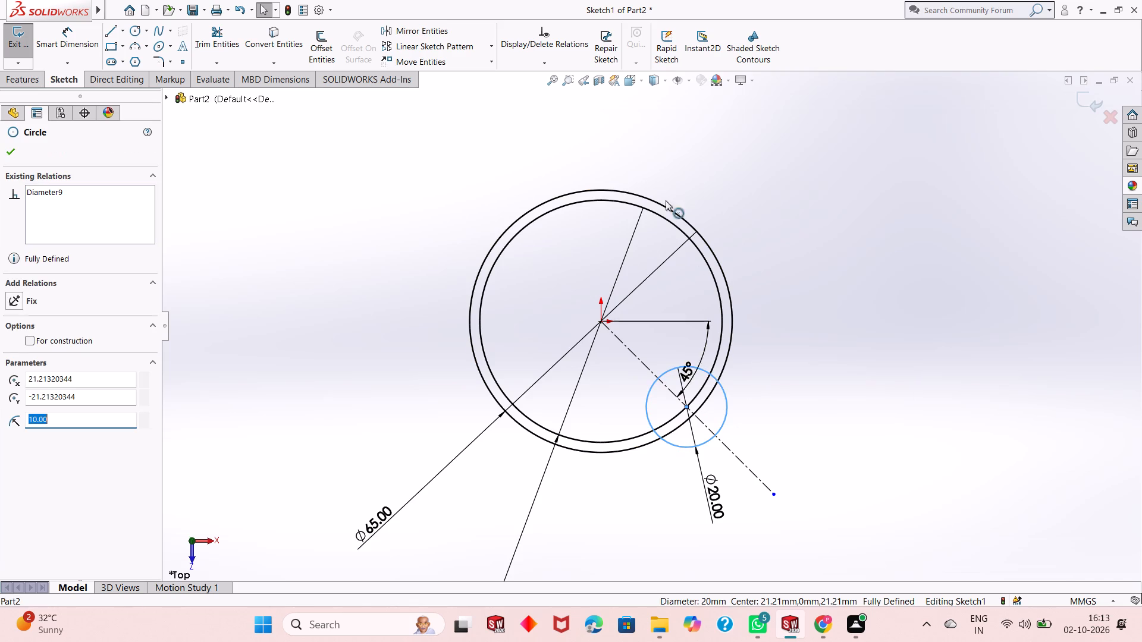
left_click(494, 43)
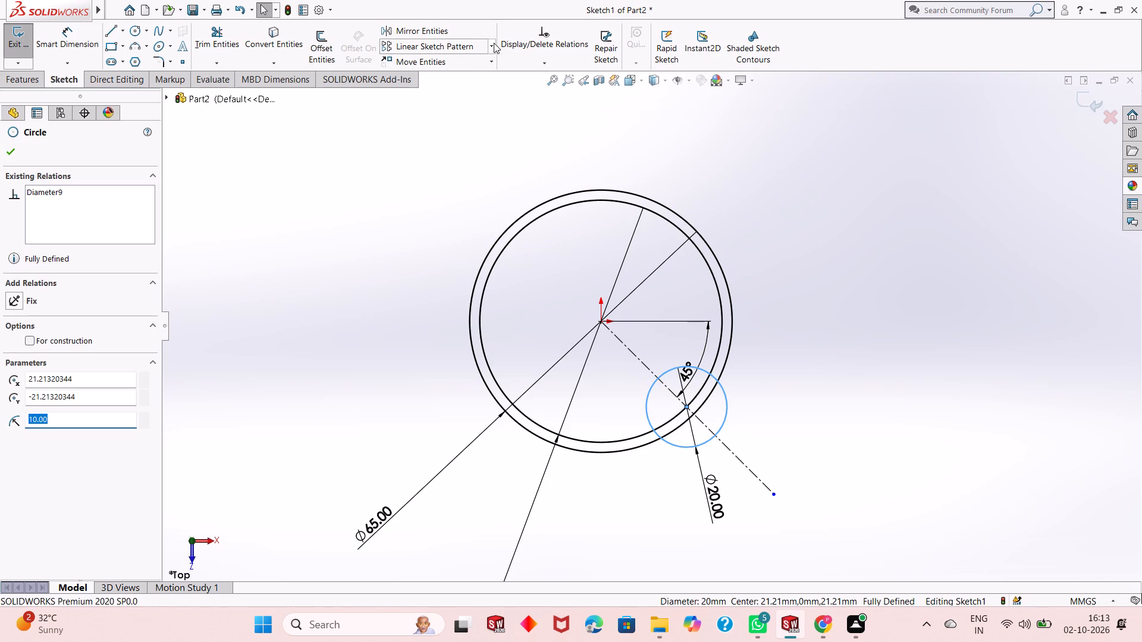
left_click(494, 78)
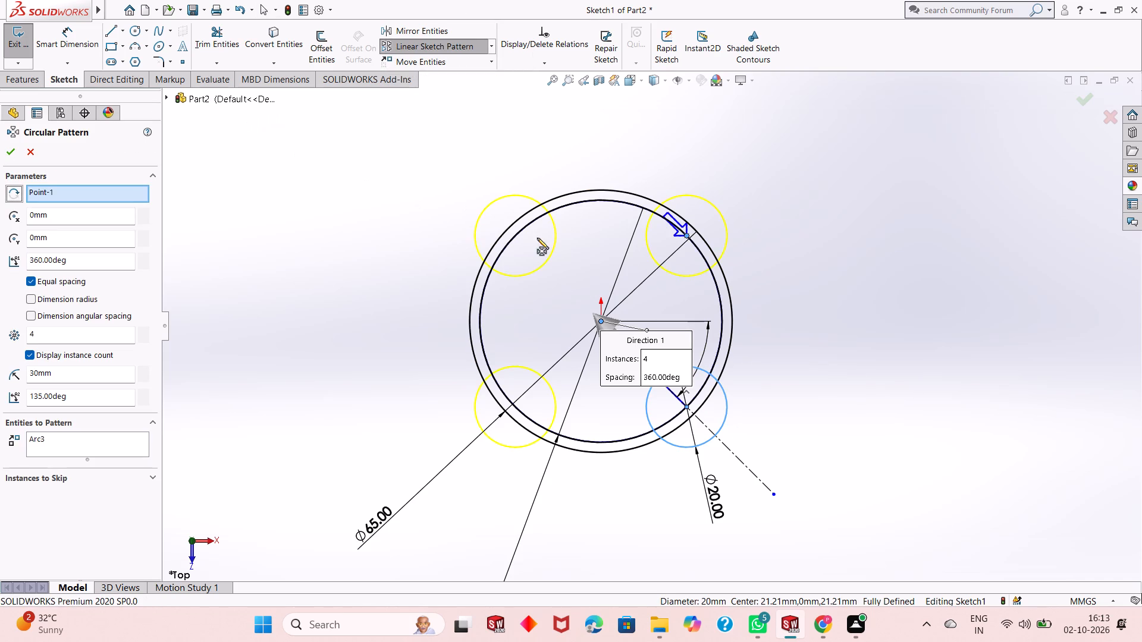
left_click(13, 153)
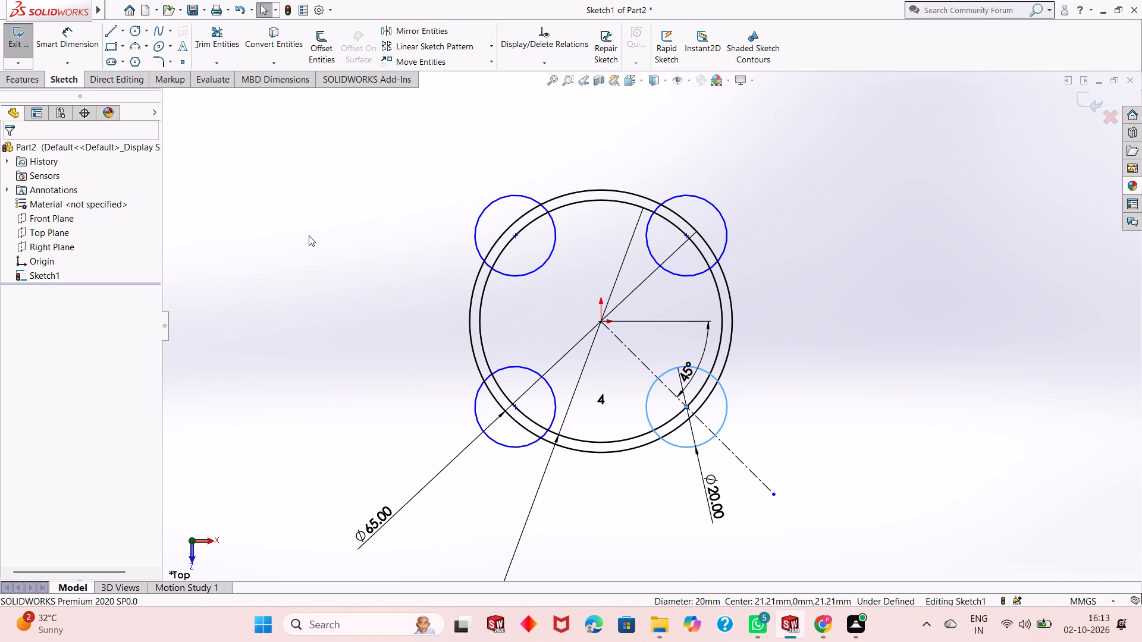
right_click(309, 235)
left_click(339, 158)
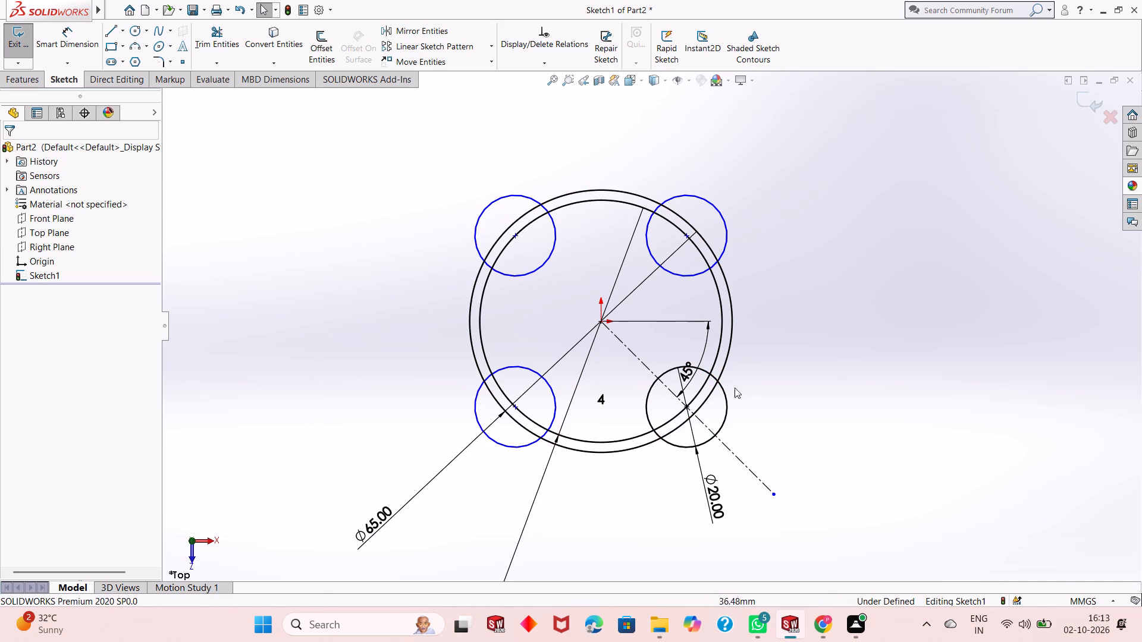
Delete the 60 mm circle from the sketch, including its associated dimension.
scroll(609, 247, "up", 1)
scroll(609, 264, "down", 1)
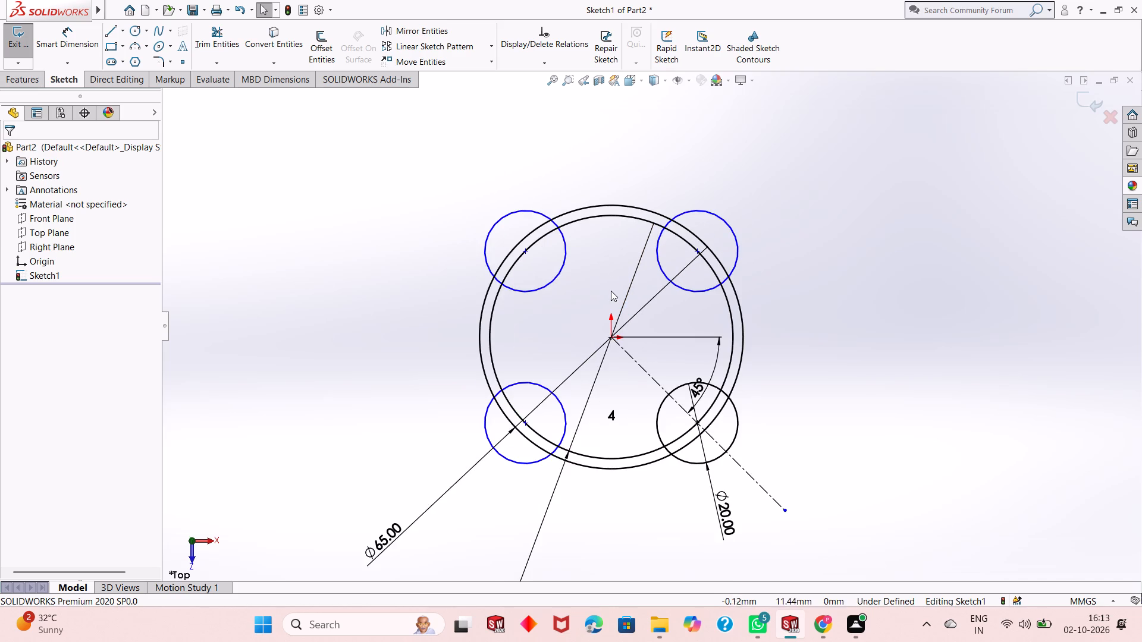
scroll(599, 307, "up", 1)
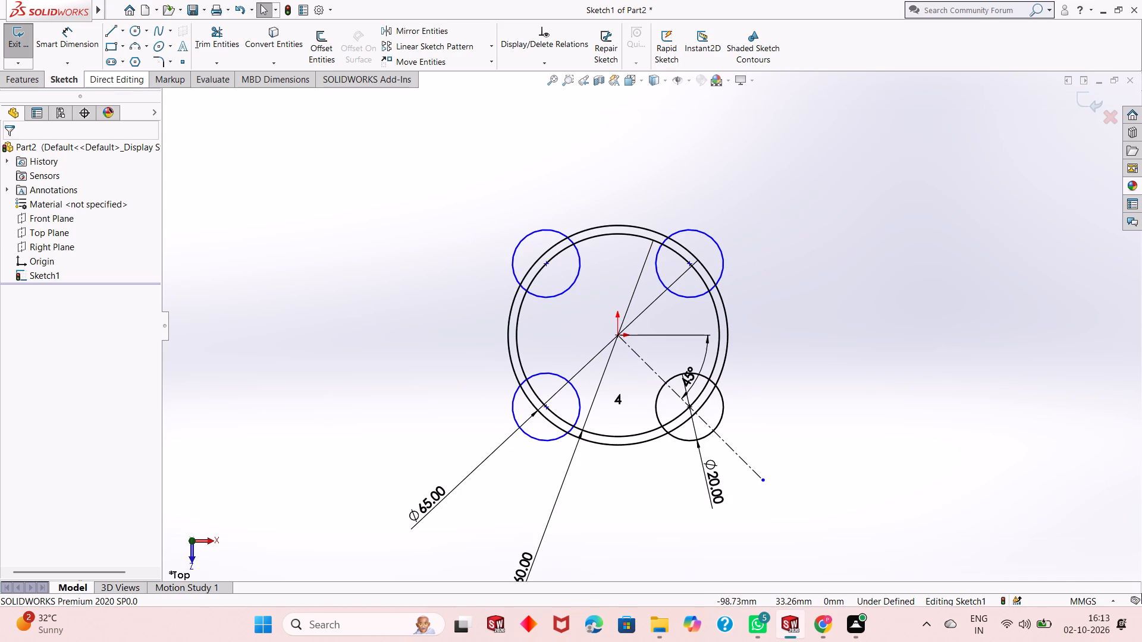
left_click(631, 234)
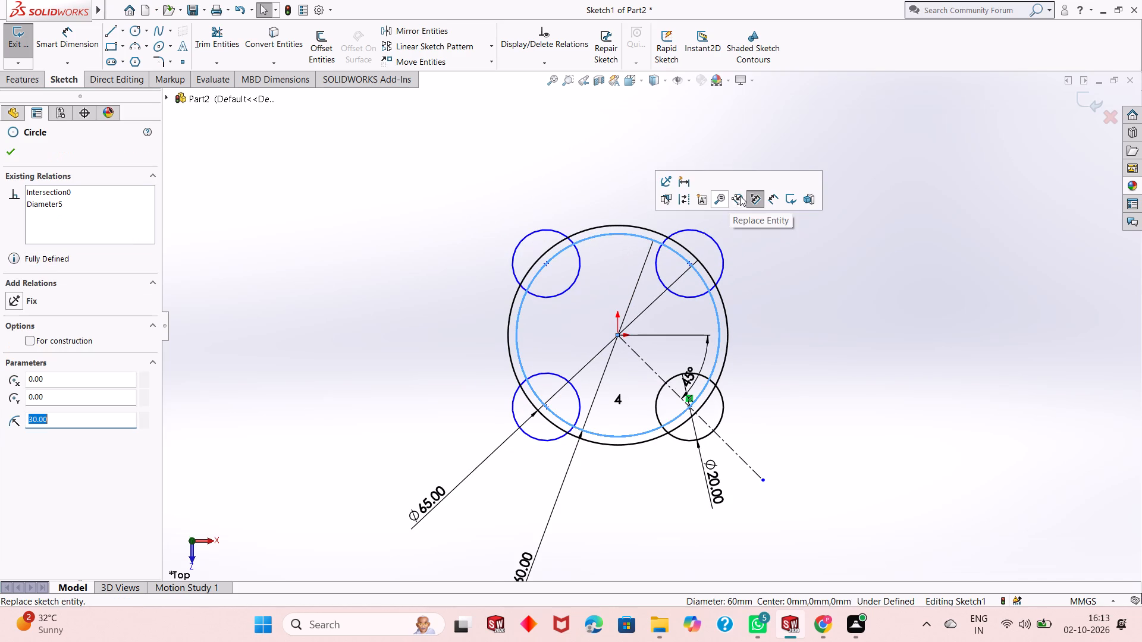
right_click(764, 244)
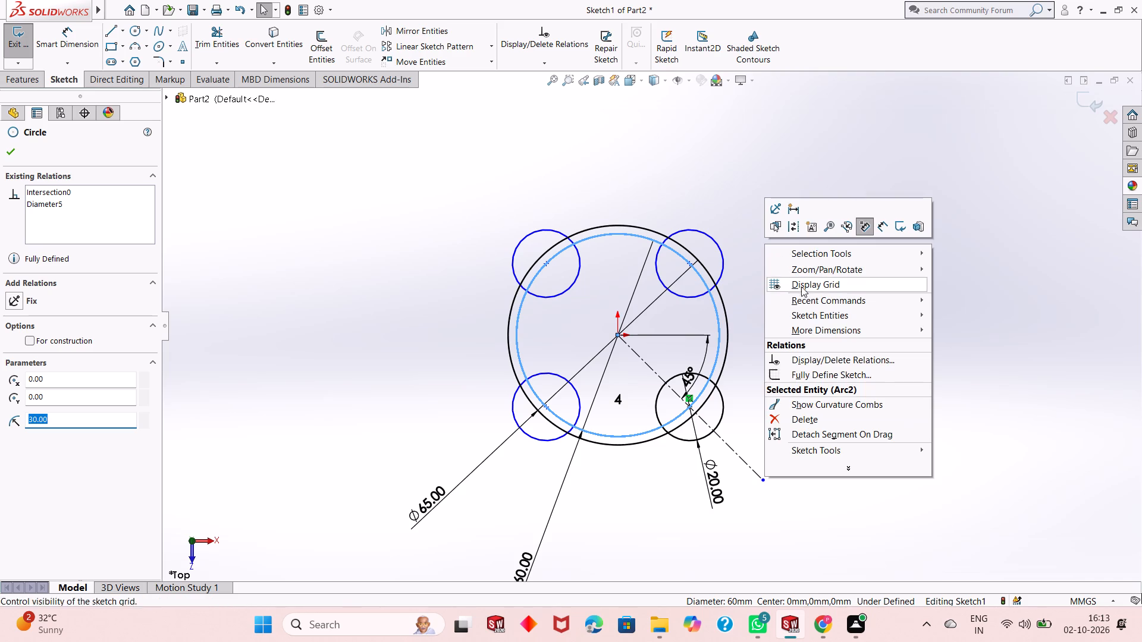
left_click(822, 416)
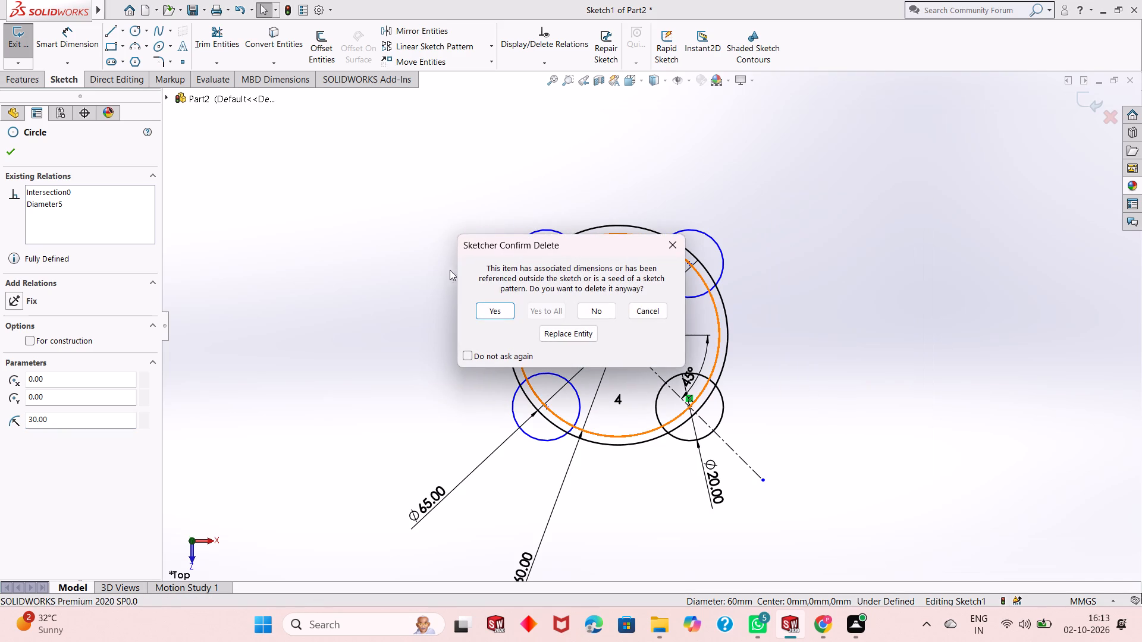
left_click(494, 311)
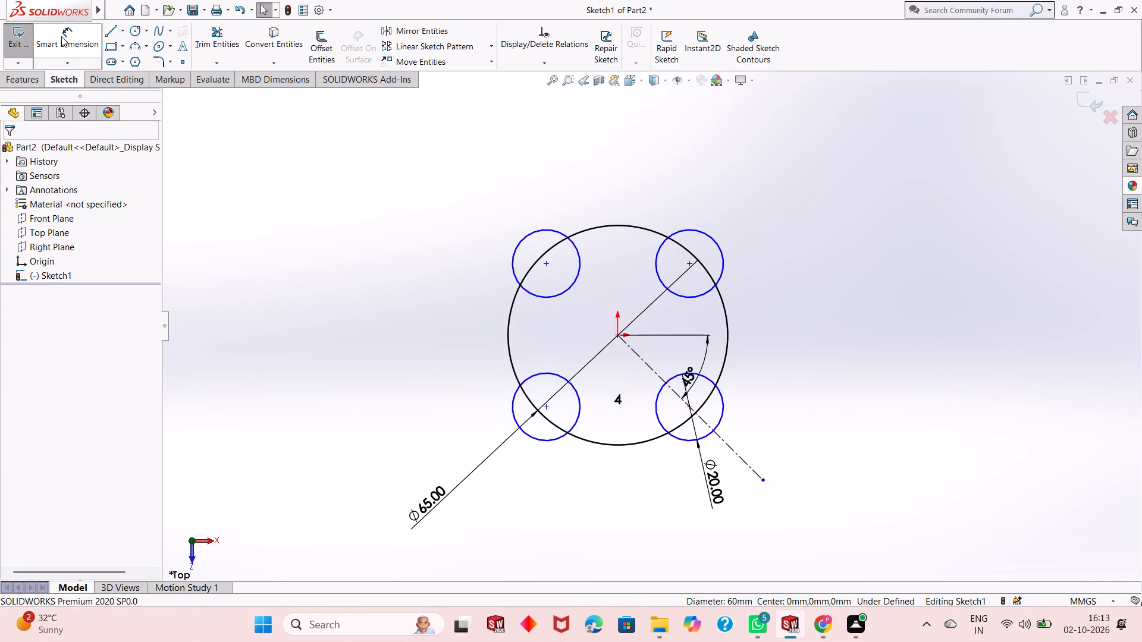
Dimension the vertical distance between the origin and the centre of the 20 mm circle on the 45° centerline.
left_click(61, 36)
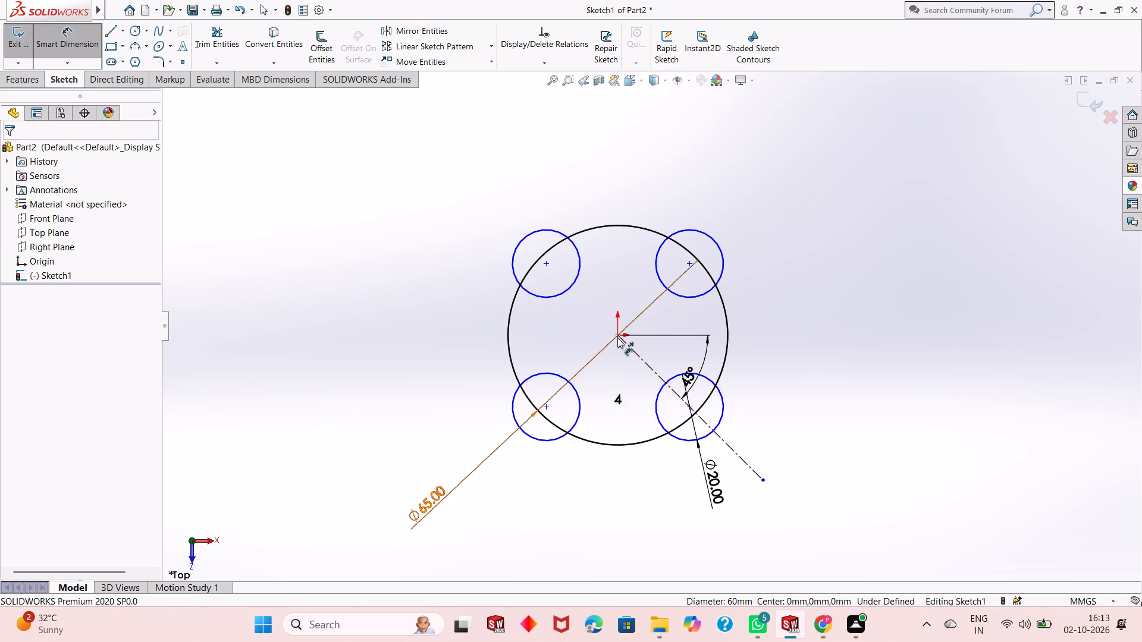
left_click(617, 336)
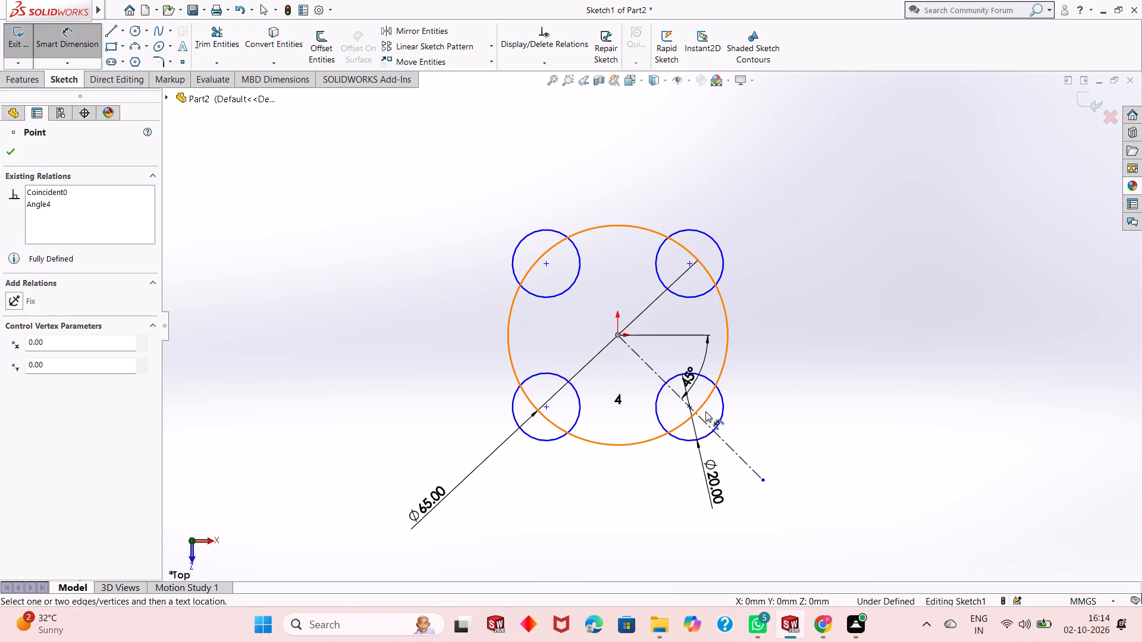
left_click(692, 410)
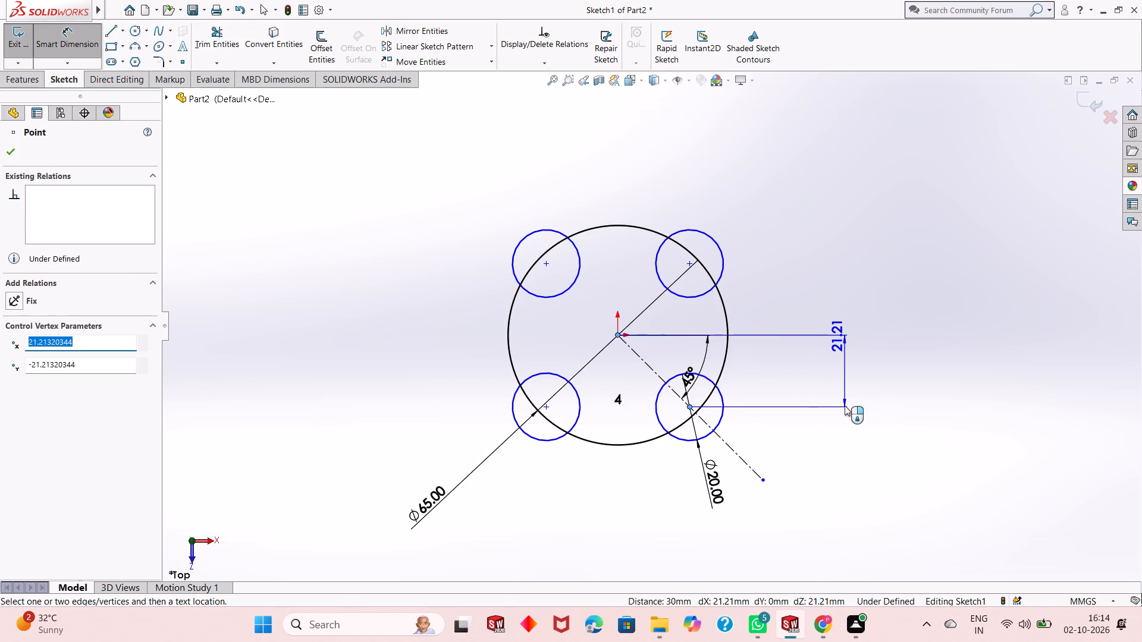
left_click(845, 405)
left_click(789, 389)
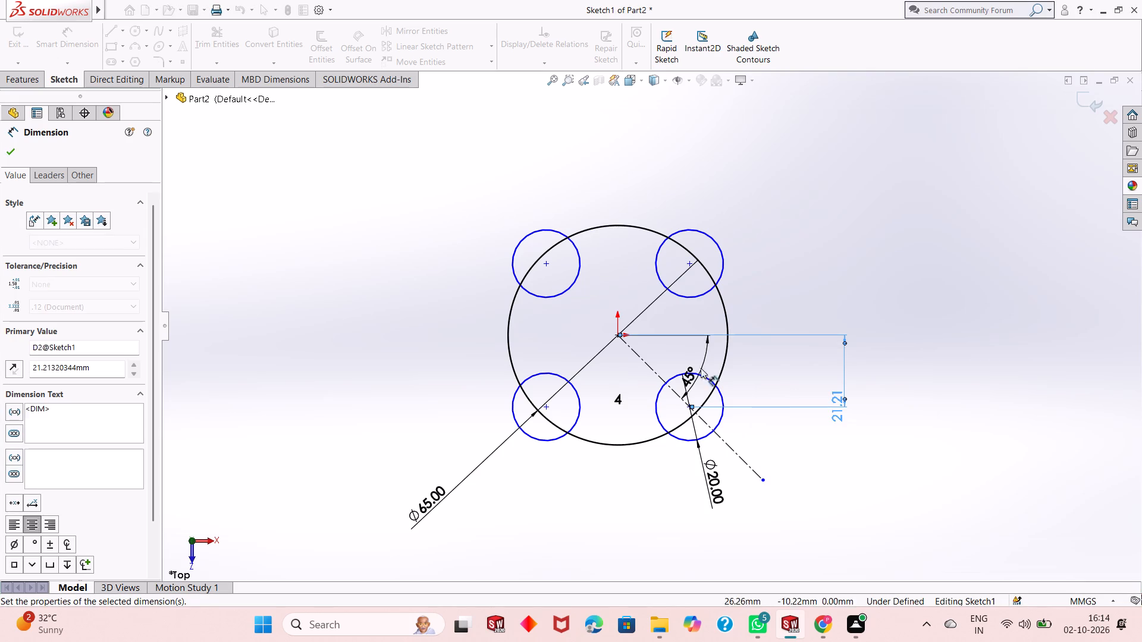
Dimension the vertical distance between the origin and the centre of the lower-left 20 mm circle.
left_click(617, 338)
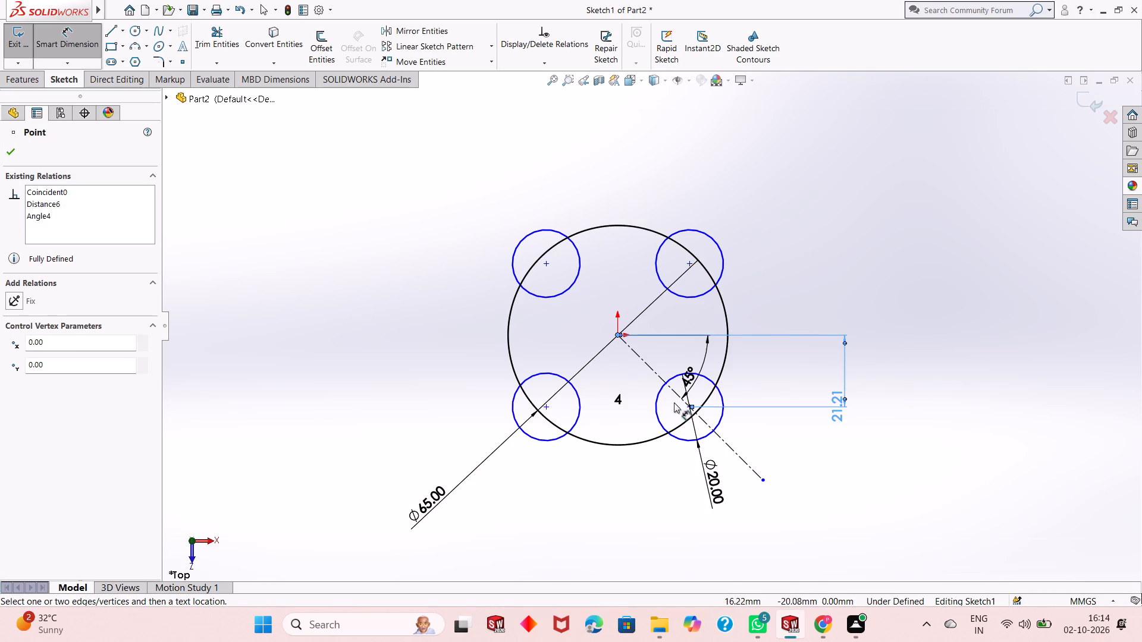
scroll(708, 401, "down", 3)
scroll(643, 380, "down", 7)
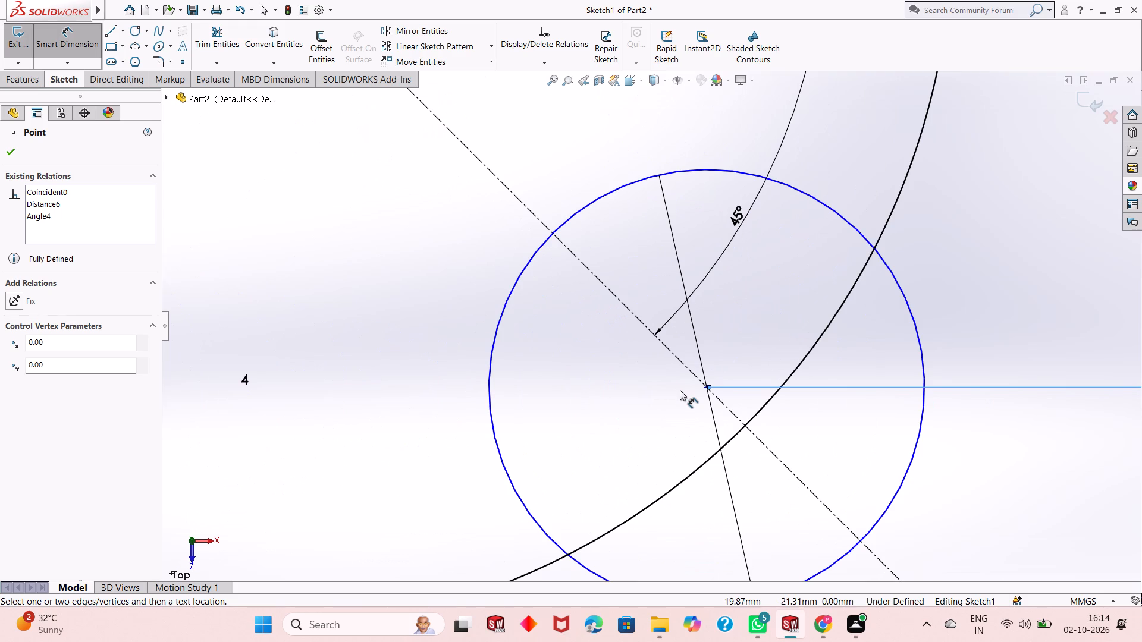
scroll(705, 438, "up", 7)
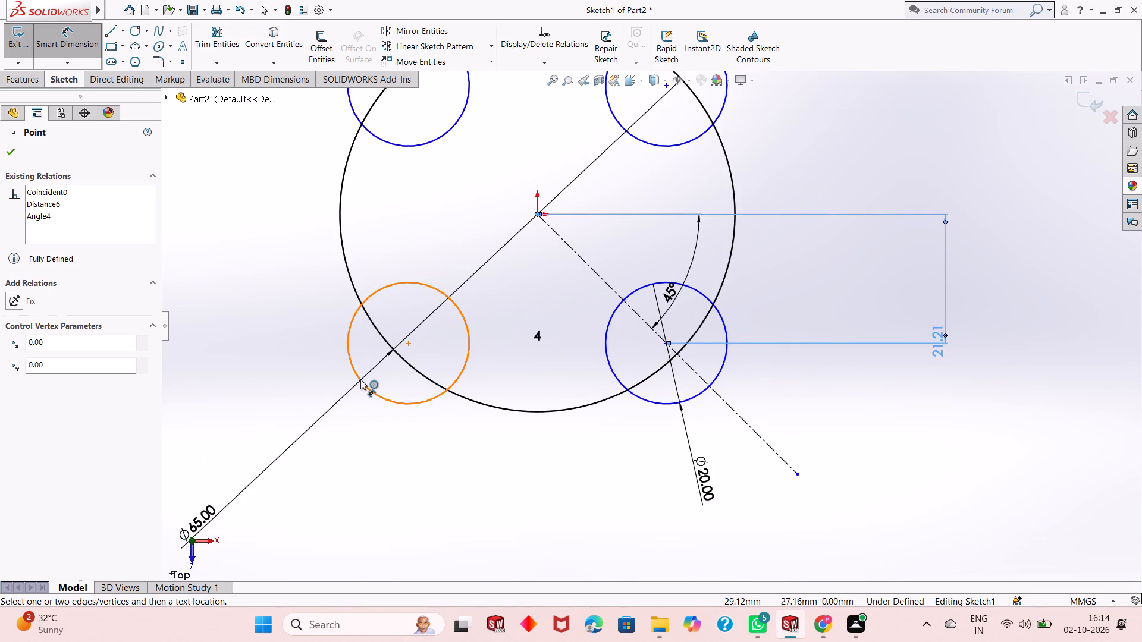
left_click(409, 343)
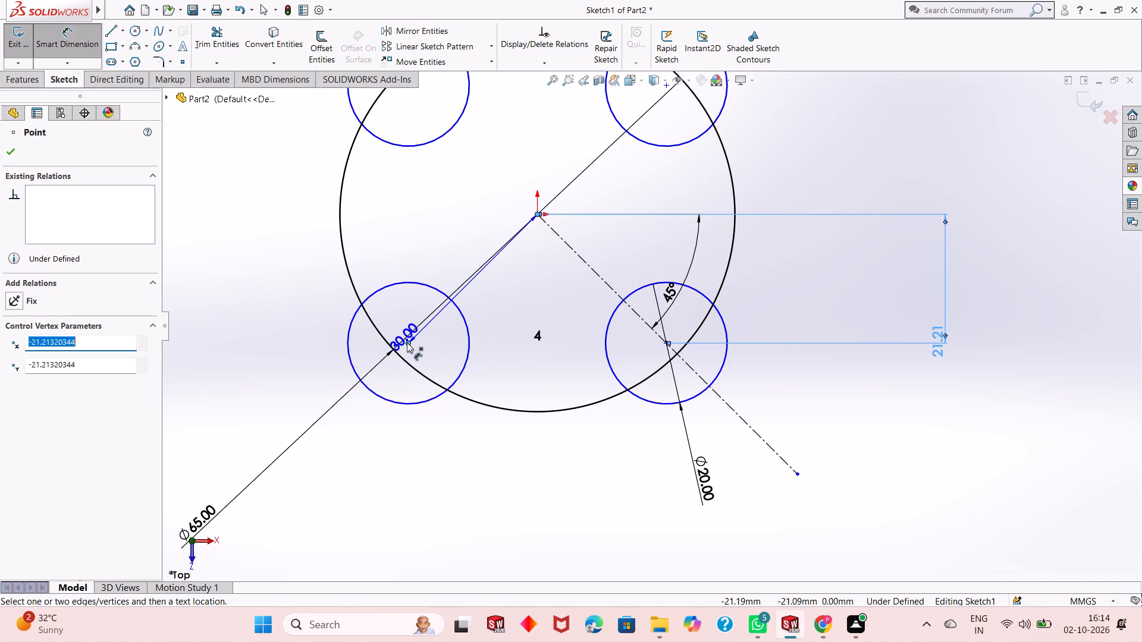
left_click(324, 316)
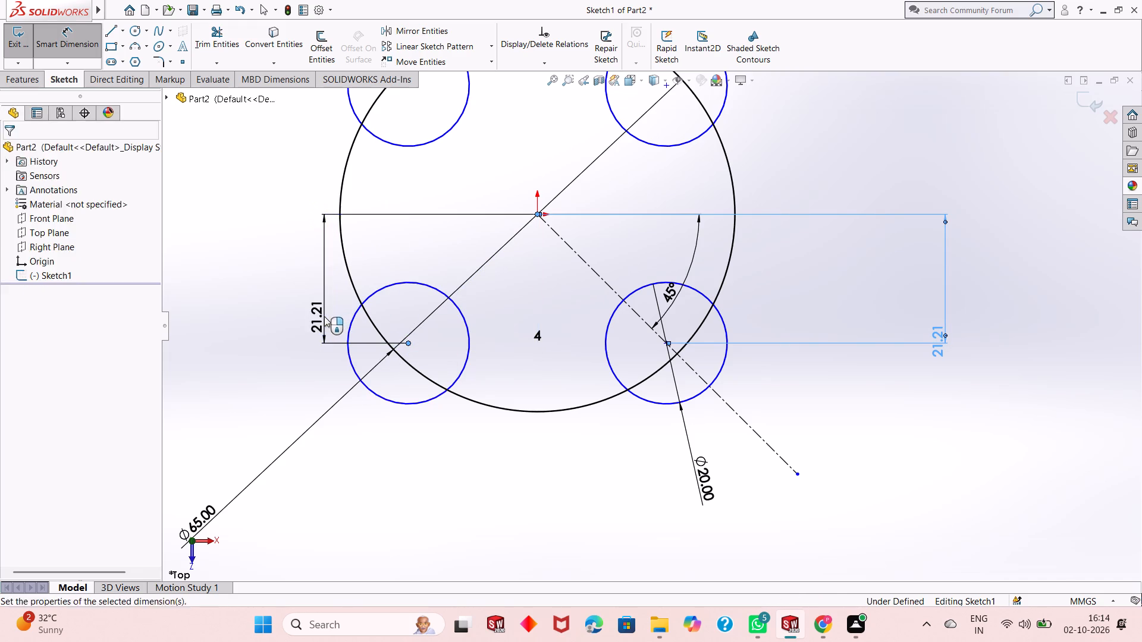
left_click(274, 299)
Dimension the horizontal distance between the origin and the centre of the upper-right 20 mm circle.
scroll(564, 373, "up", 3)
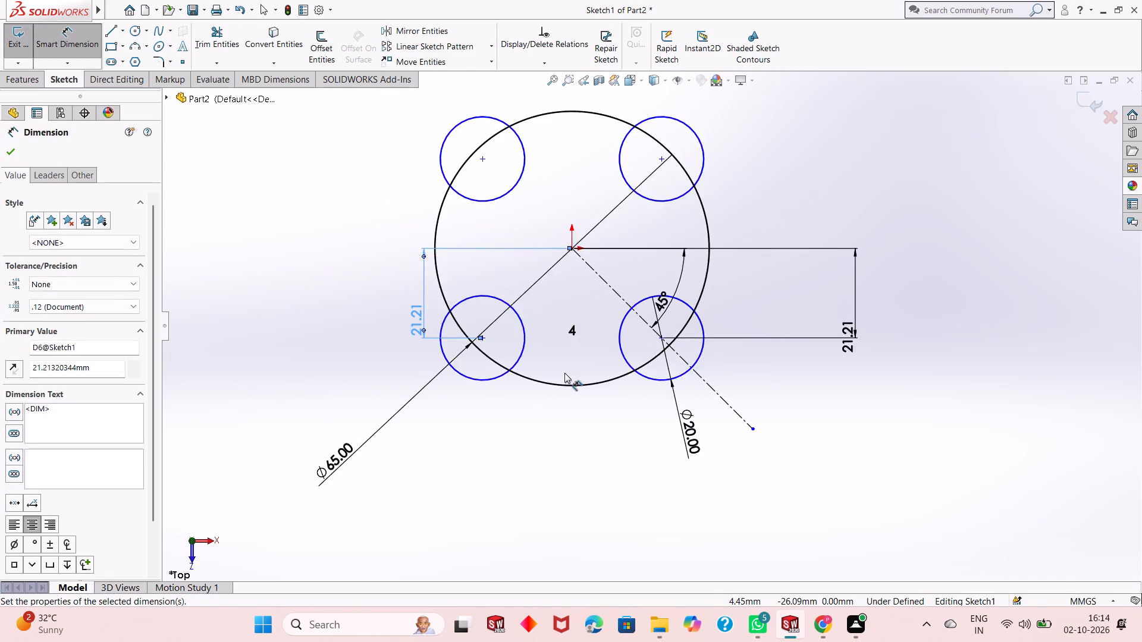
scroll(564, 373, "up", 1)
scroll(622, 182, "down", 3)
left_click(688, 260)
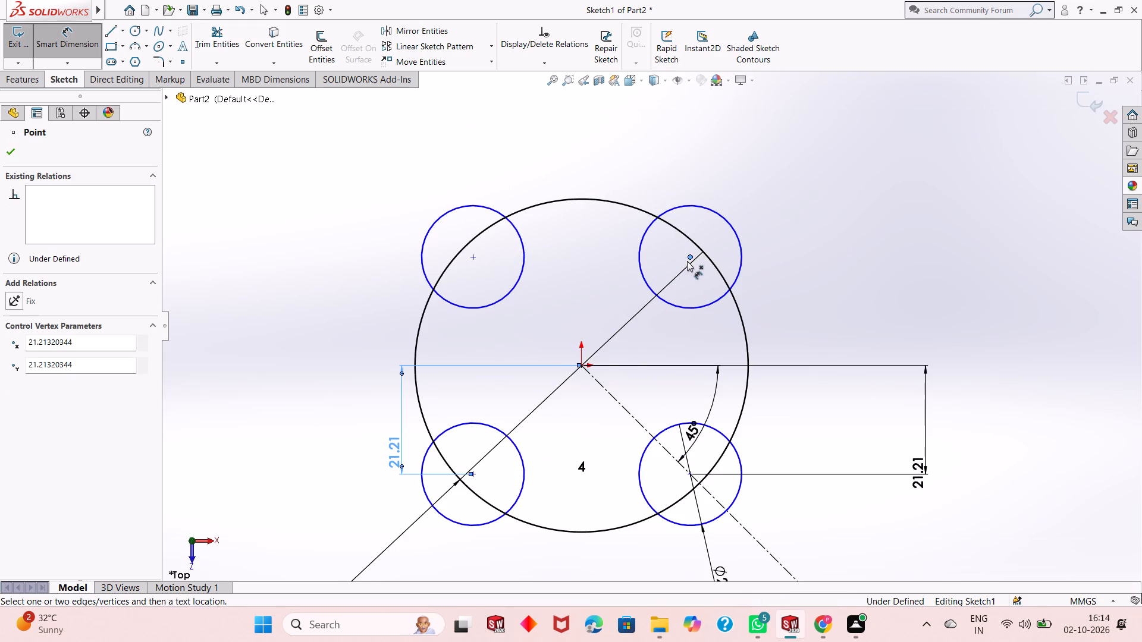
left_click(583, 365)
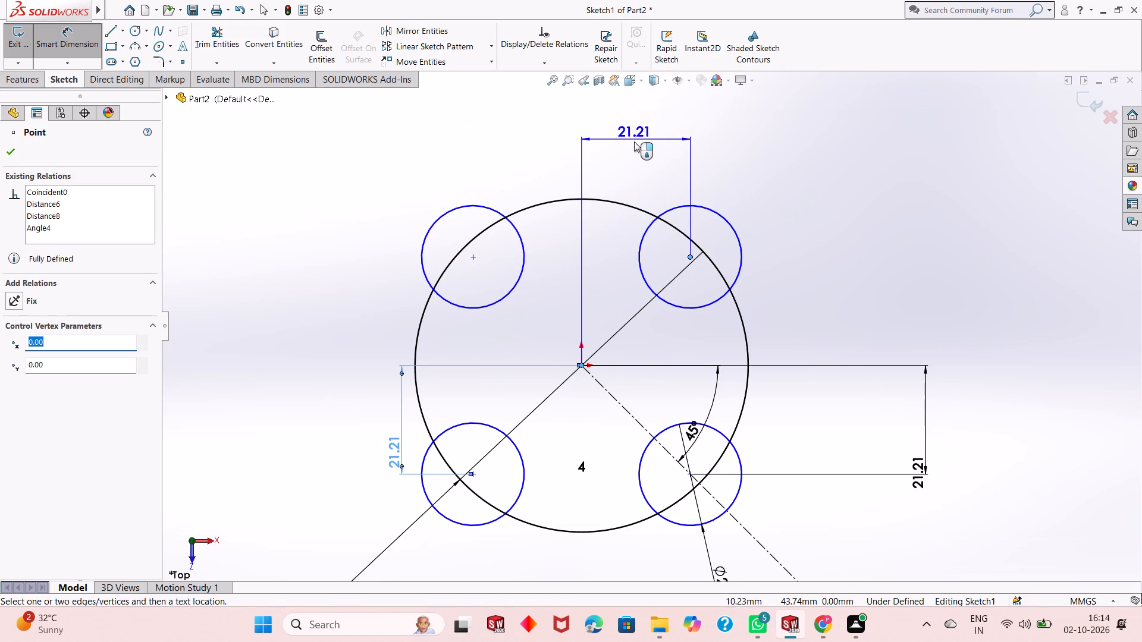
left_click(634, 141)
left_click(589, 125)
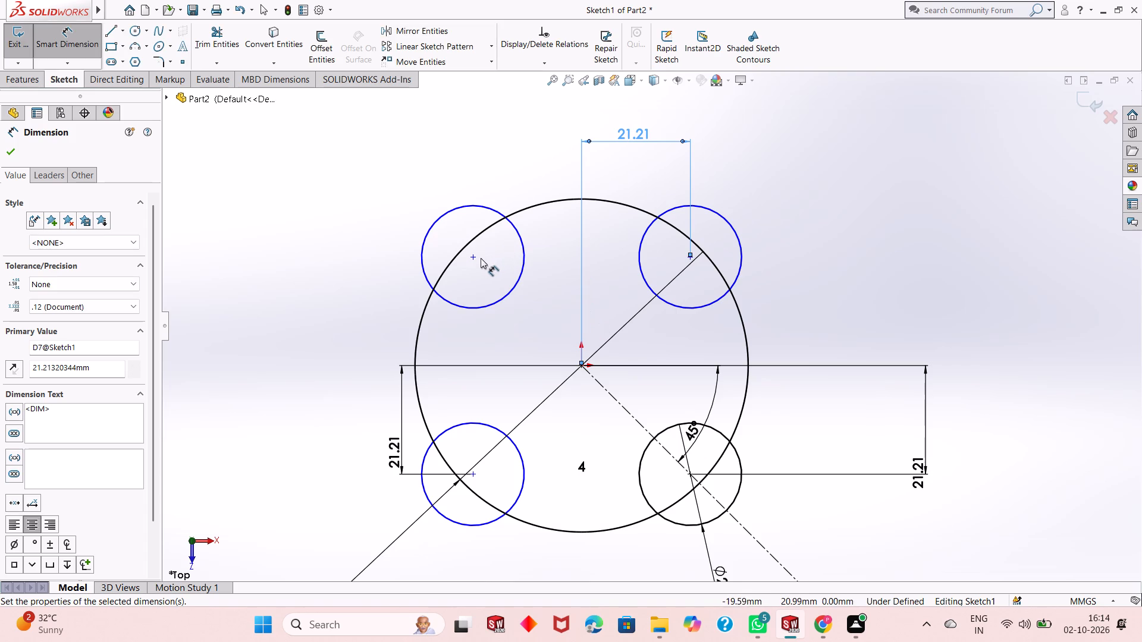
Dimension the vertical distance between the origin and the centre of the upper-right 20 mm circle, and finish dimensioning.
left_click(688, 256)
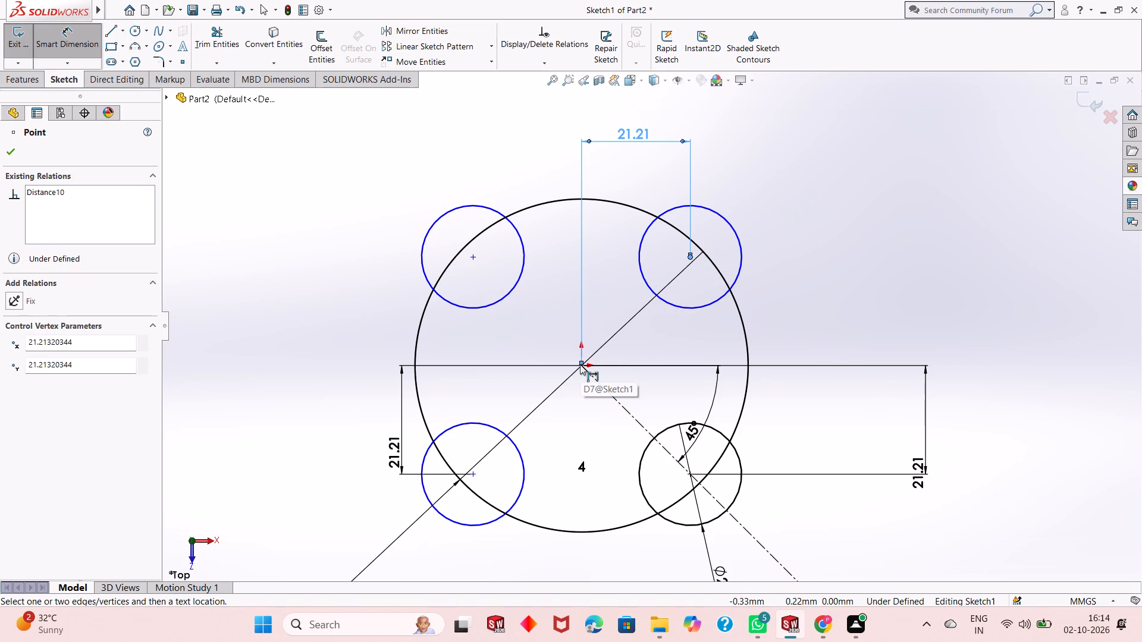
left_click(580, 368)
left_click(828, 294)
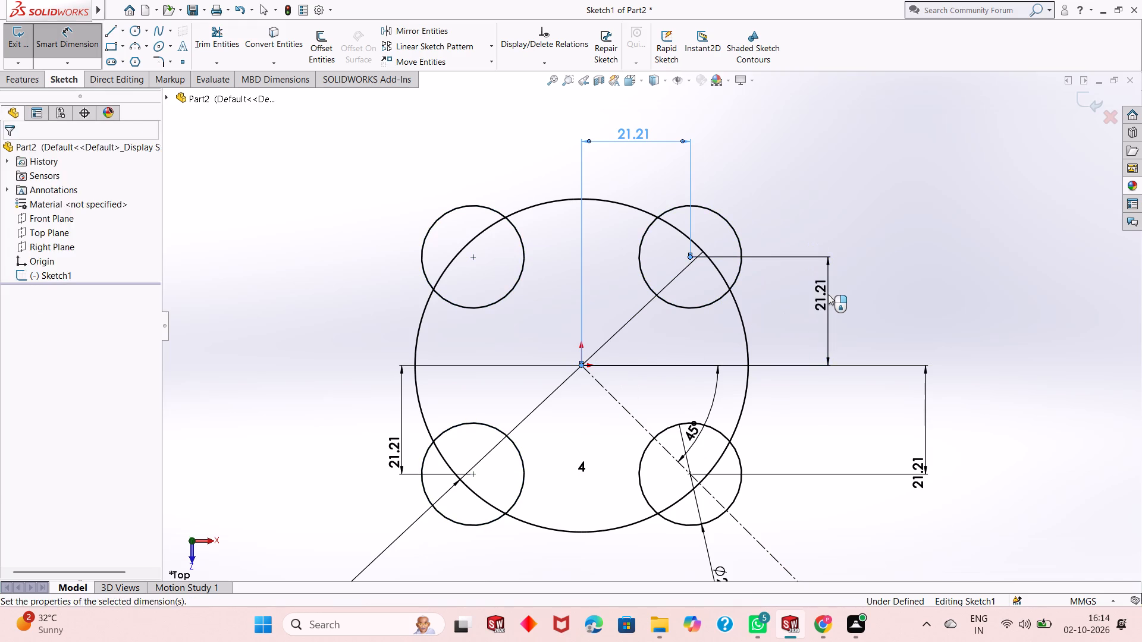
left_click(777, 270)
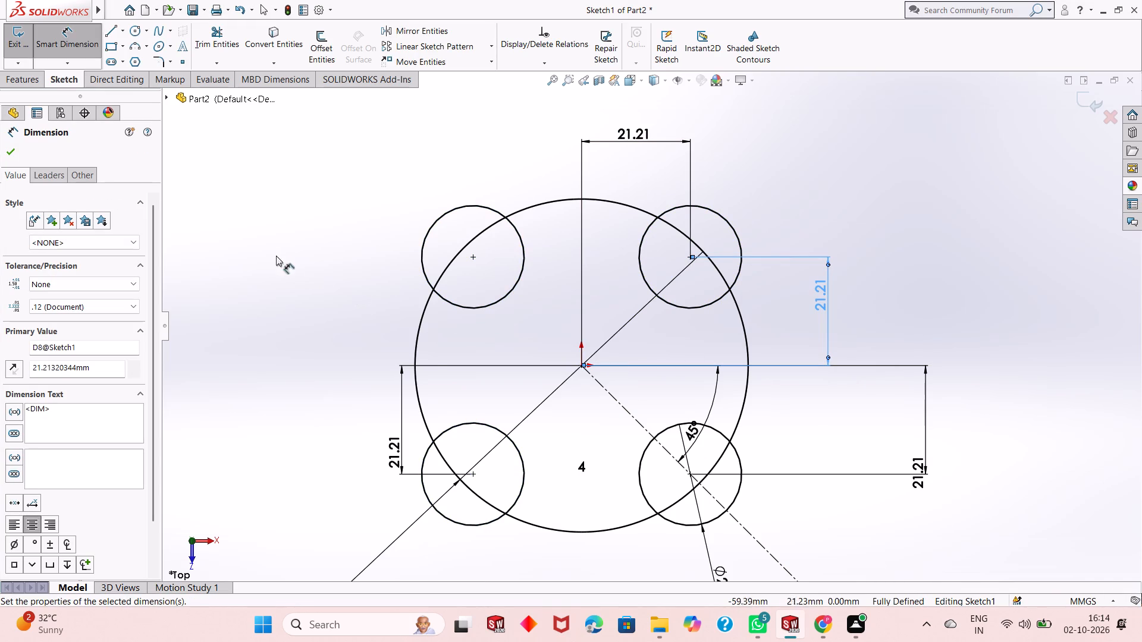
right_click(268, 245)
left_click(290, 278)
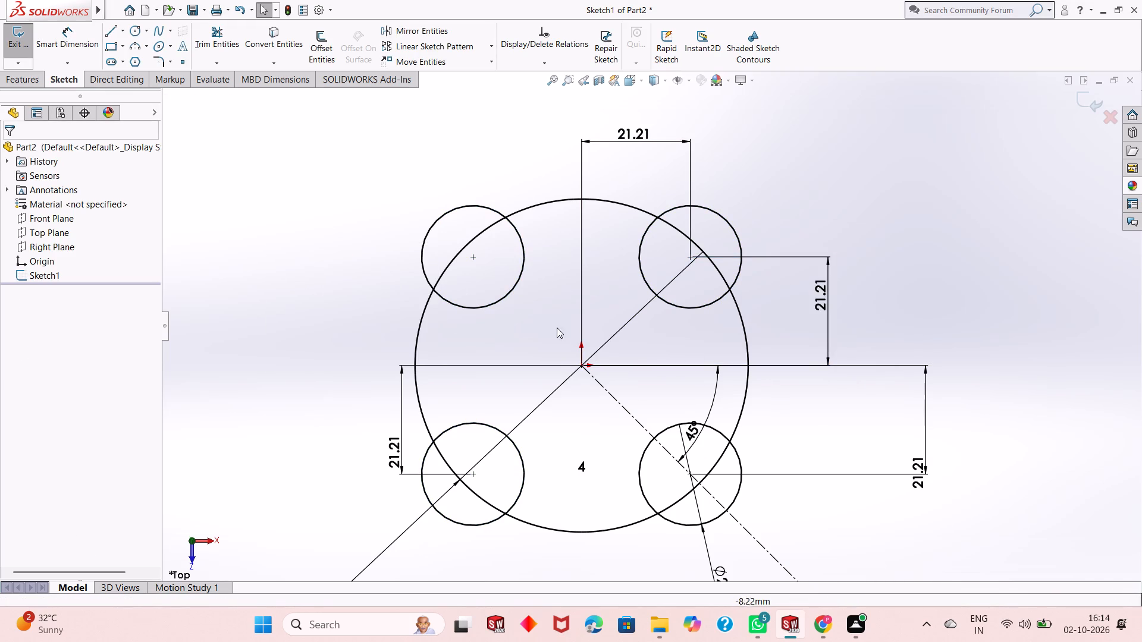
Trim the overlapping inner arcs where the two upper 20 mm circles cross the 65 mm circle, leaving only the outer outline.
scroll(573, 335, "up", 2)
middle_click_drag(642, 402, 642, 401)
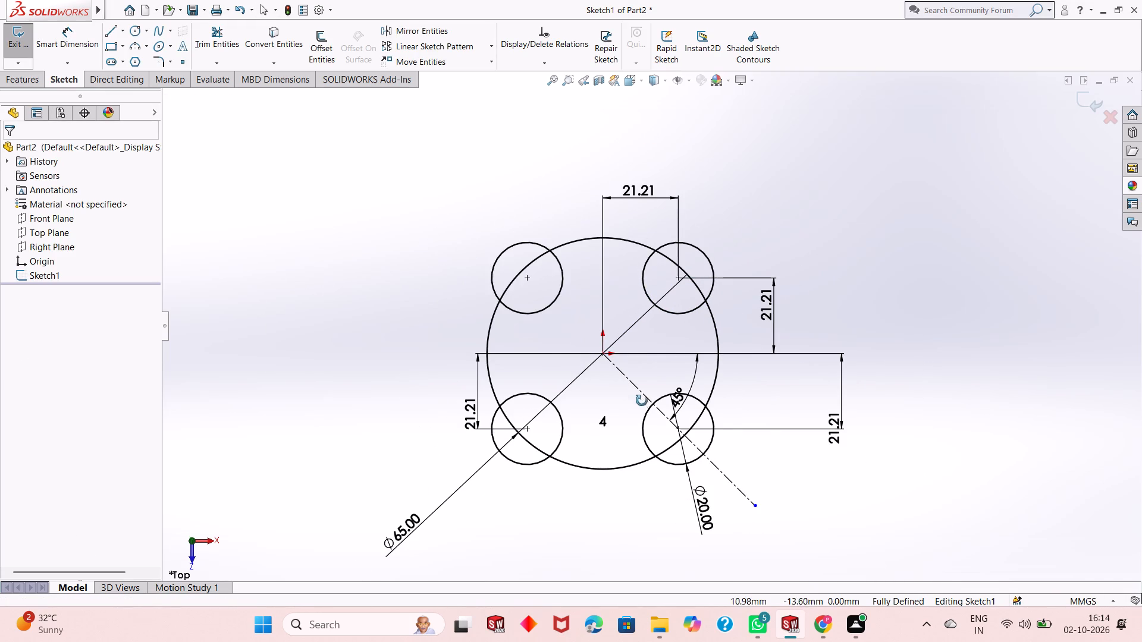
middle_click_drag(642, 401, 626, 254)
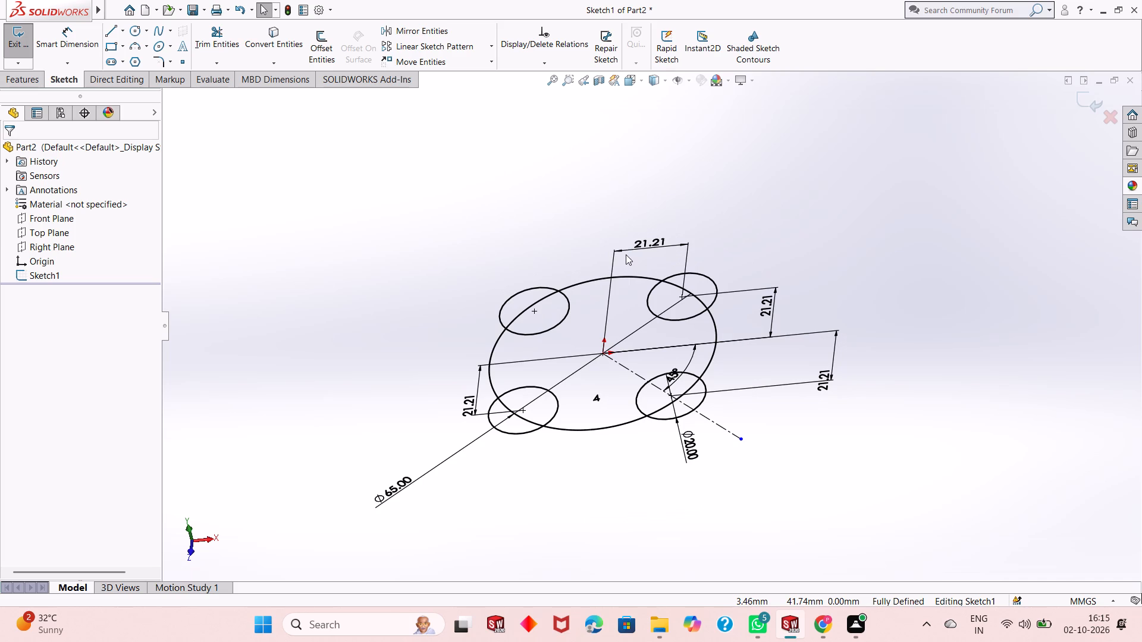
key("ctrl+8")
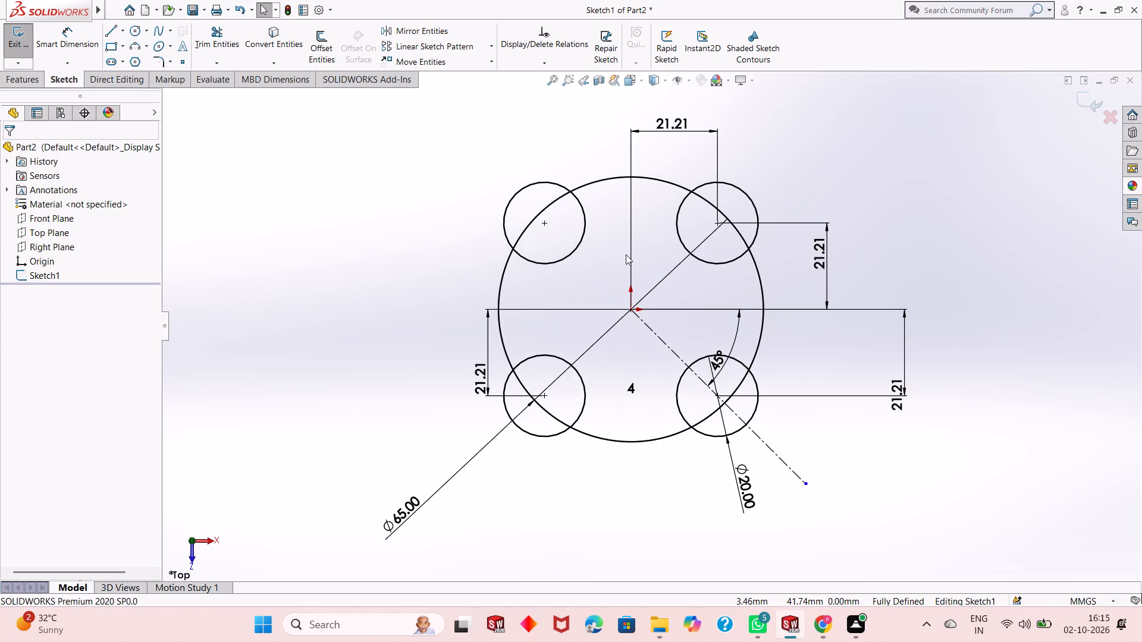
scroll(626, 254, "up", 1)
scroll(638, 237, "down", 1)
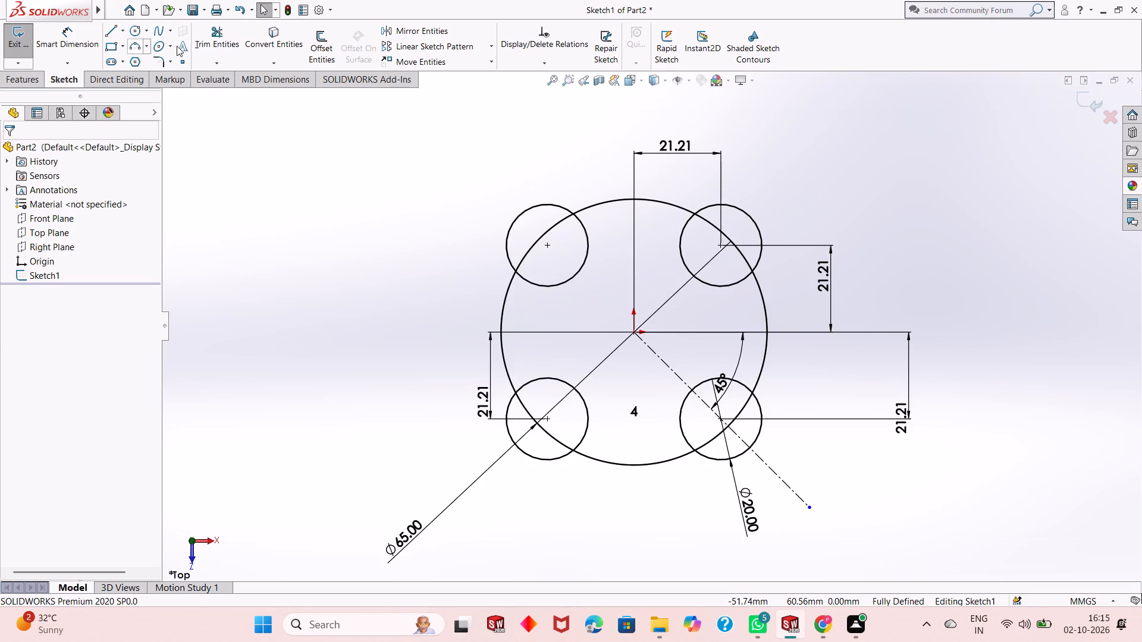
left_click(217, 24)
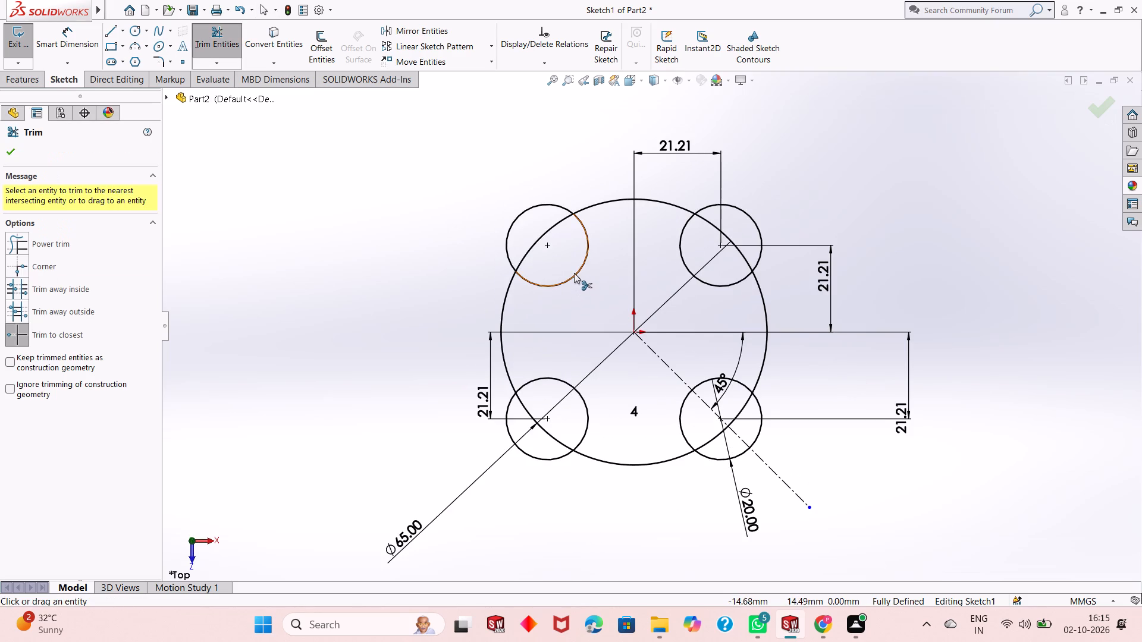
left_click(572, 273)
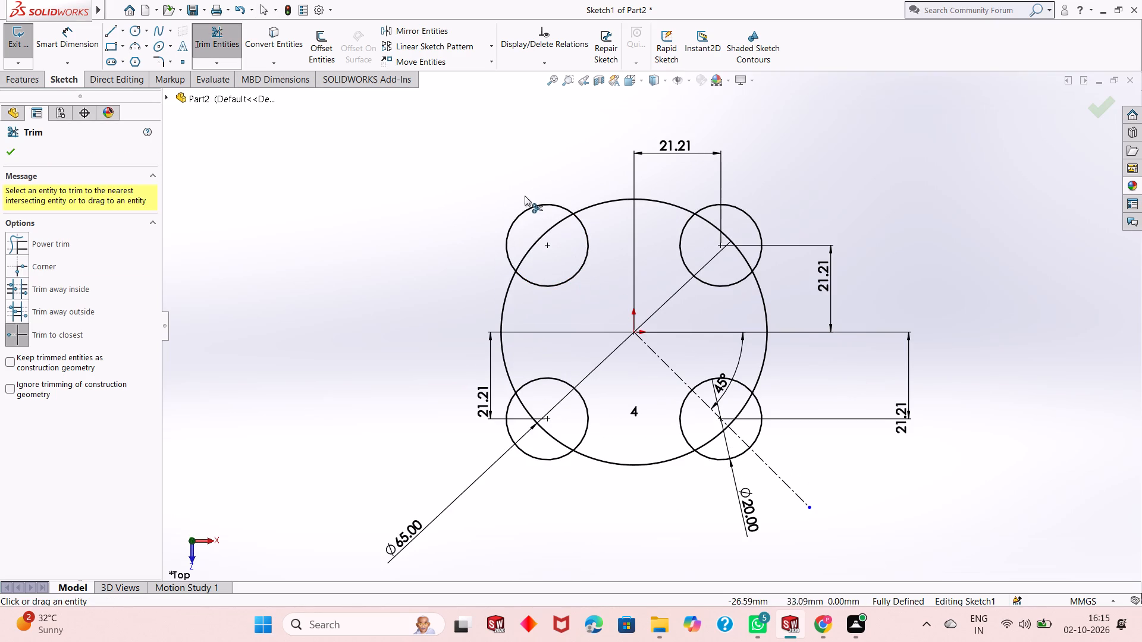
left_click(546, 231)
left_click(576, 275)
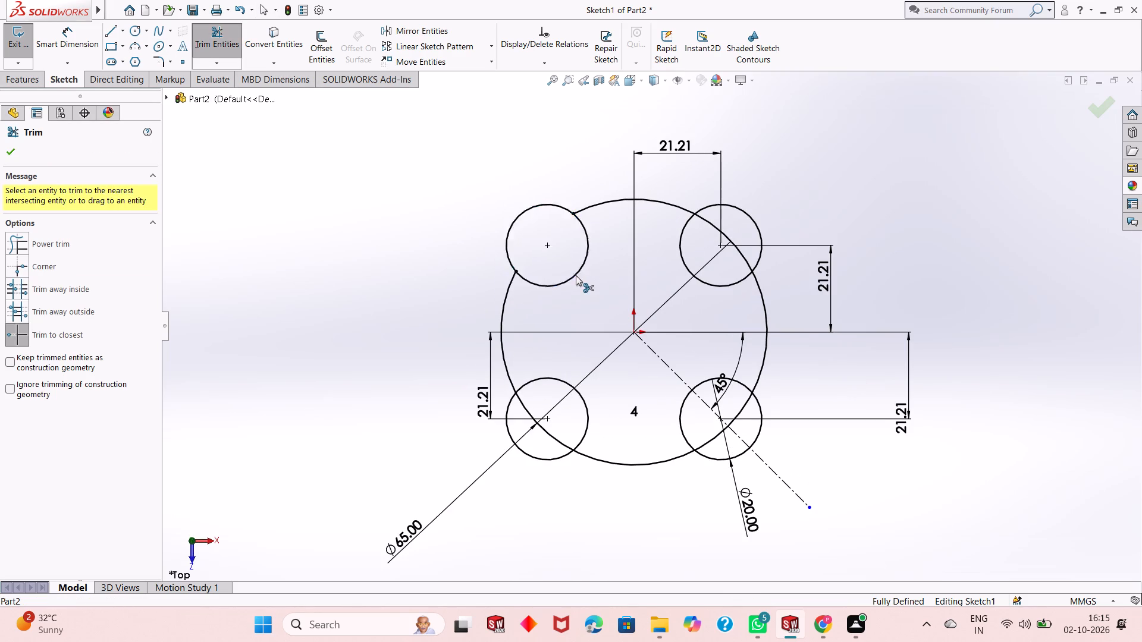
left_click(684, 267)
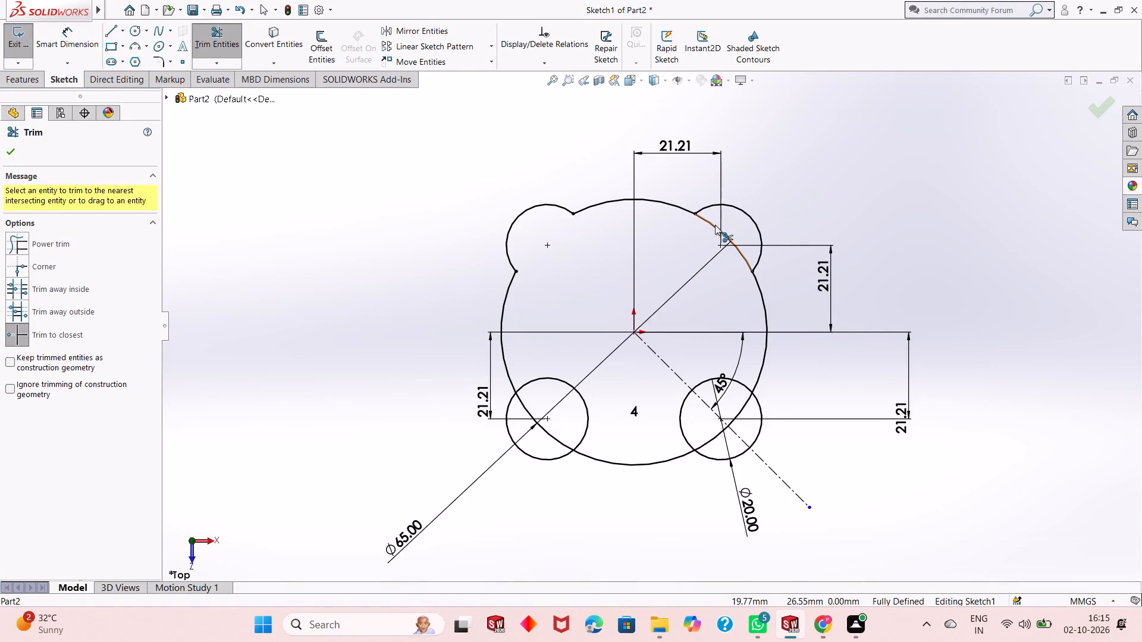
left_click(715, 225)
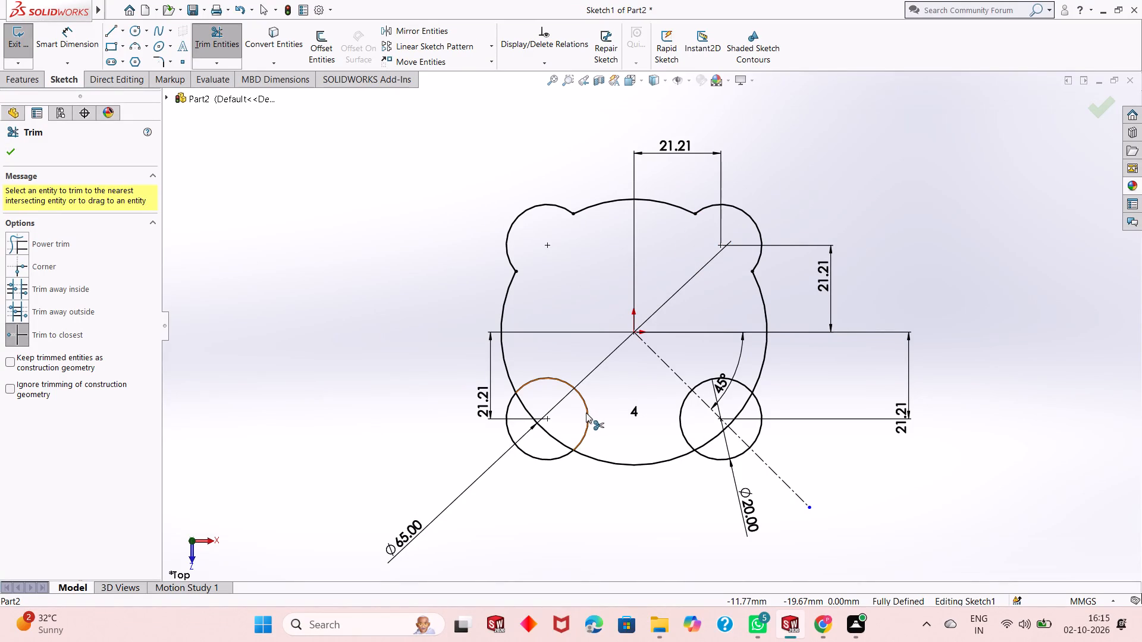
Trim the overlapping inner arcs where the two lower 20 mm circles cross the 65 mm circle, completing one continuous four-lobed outline.
left_click(586, 413)
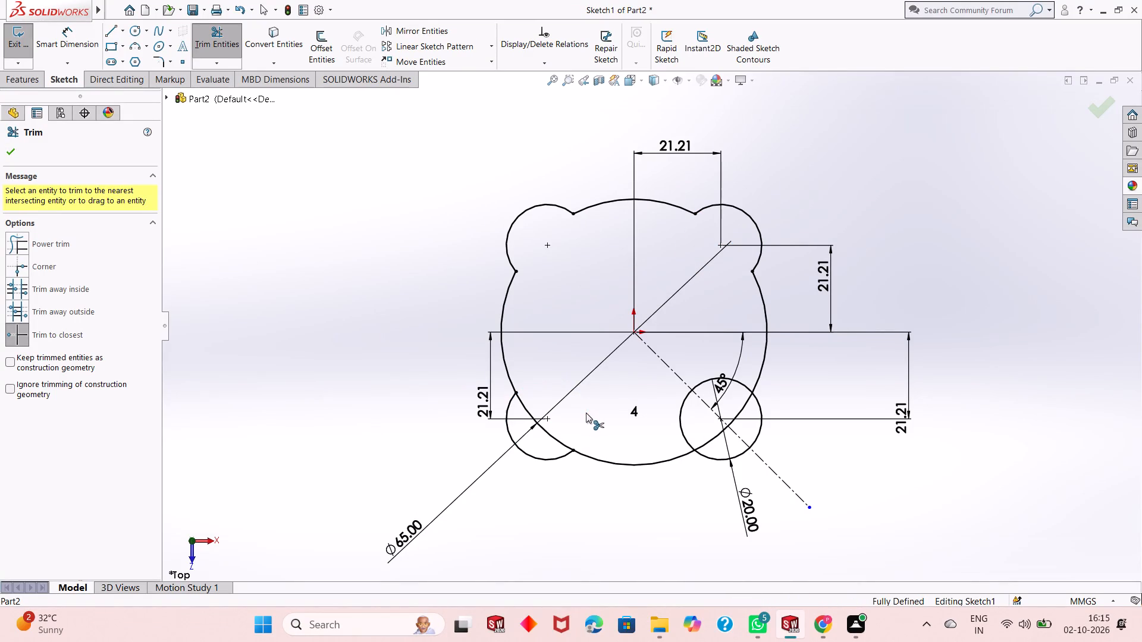
left_click(549, 437)
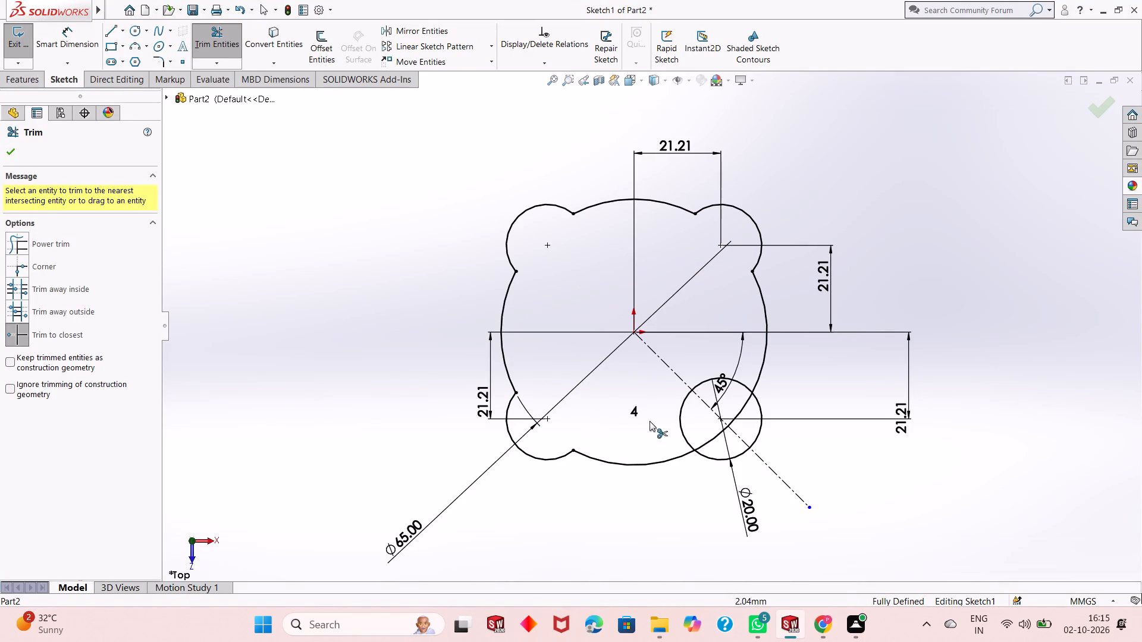
left_click(682, 417)
left_click(707, 439)
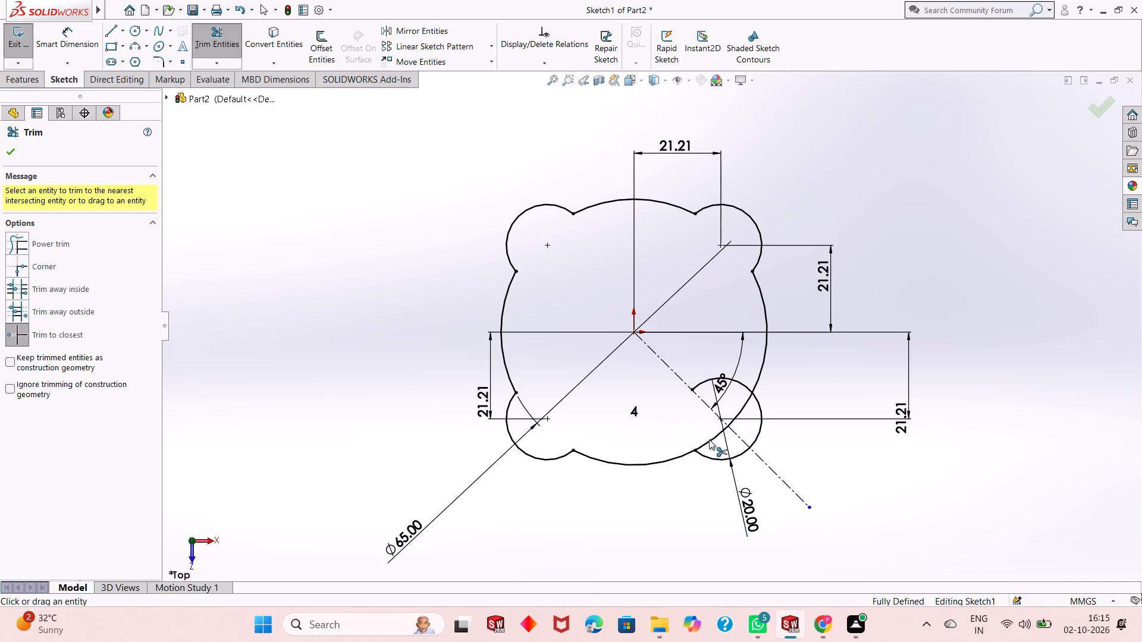
left_click(712, 441)
left_click(739, 385)
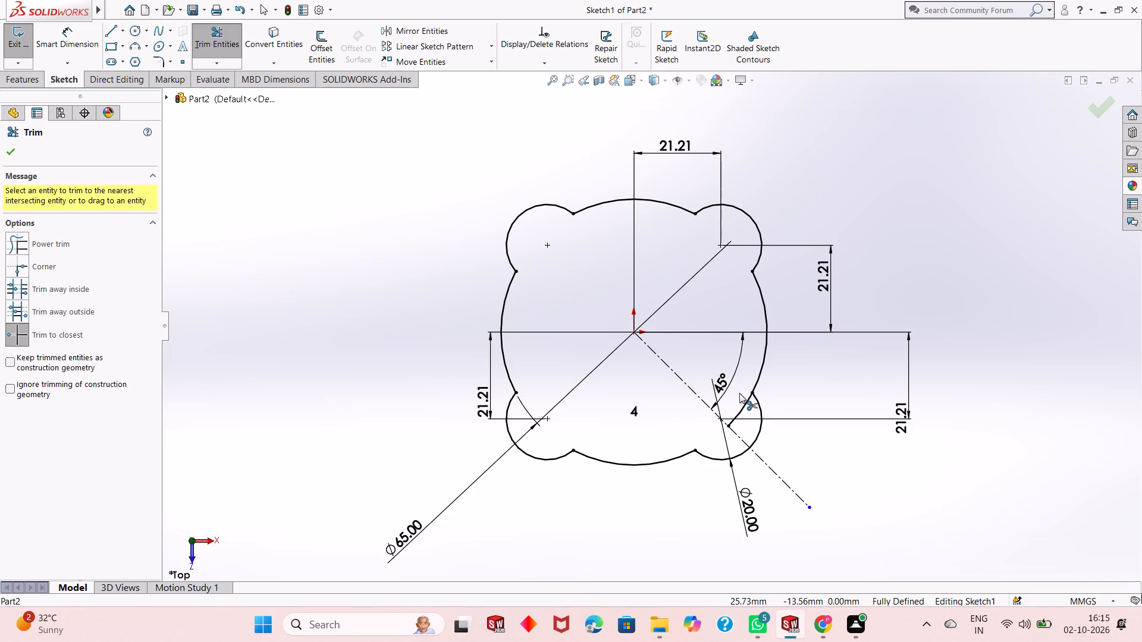
left_click(743, 408)
right_click(402, 361)
left_click(435, 396)
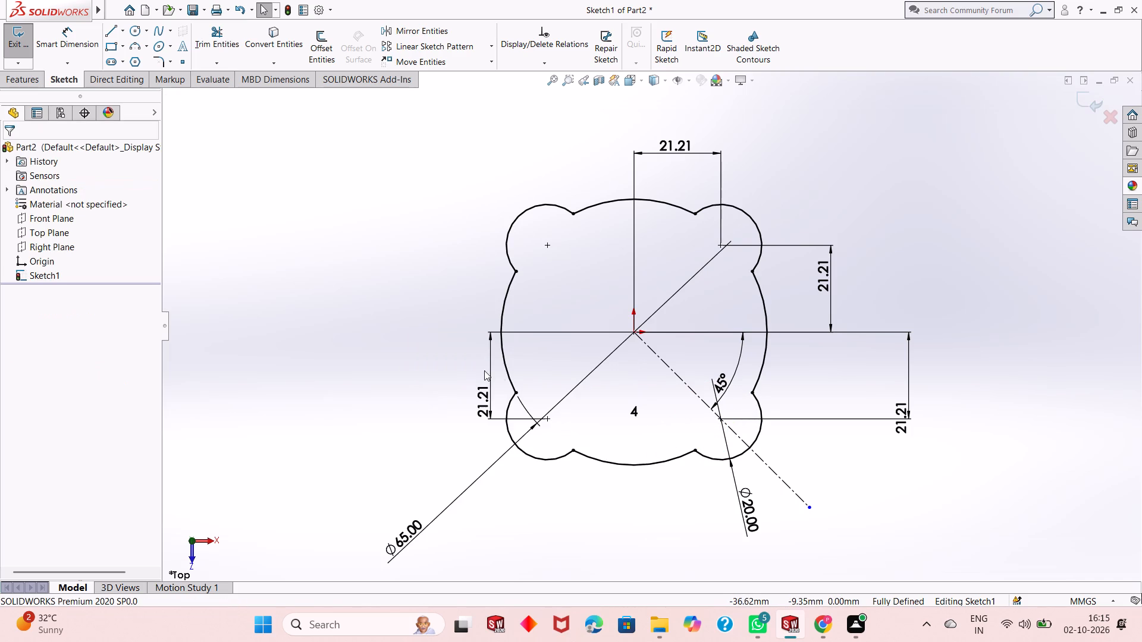
Delete the 45° construction centerline from the sketch.
left_click(674, 372)
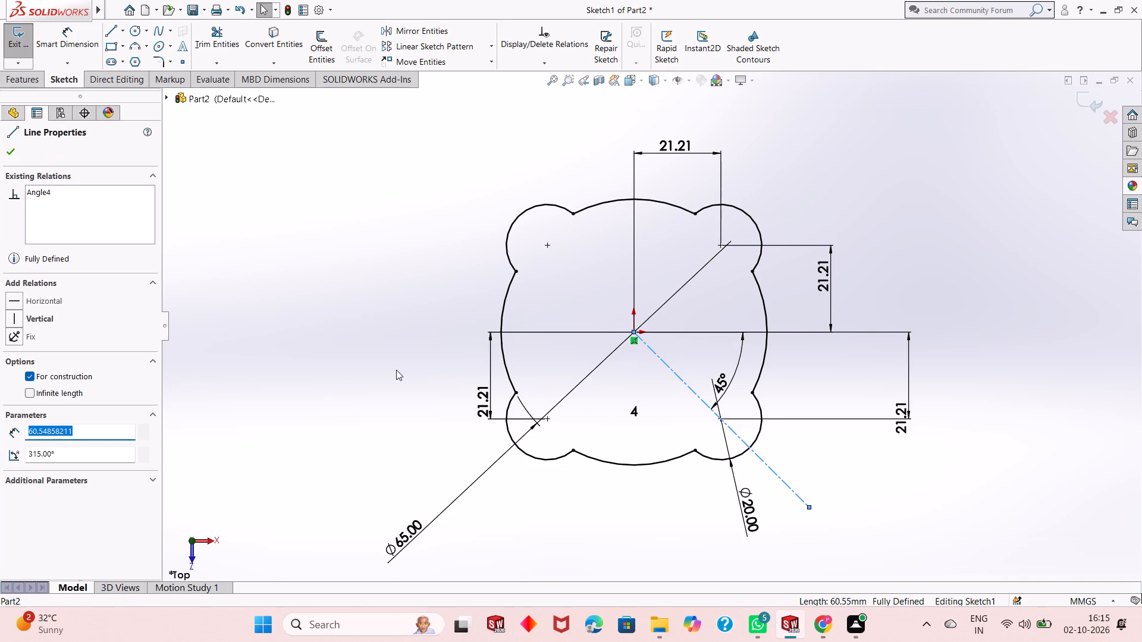
right_click(363, 332)
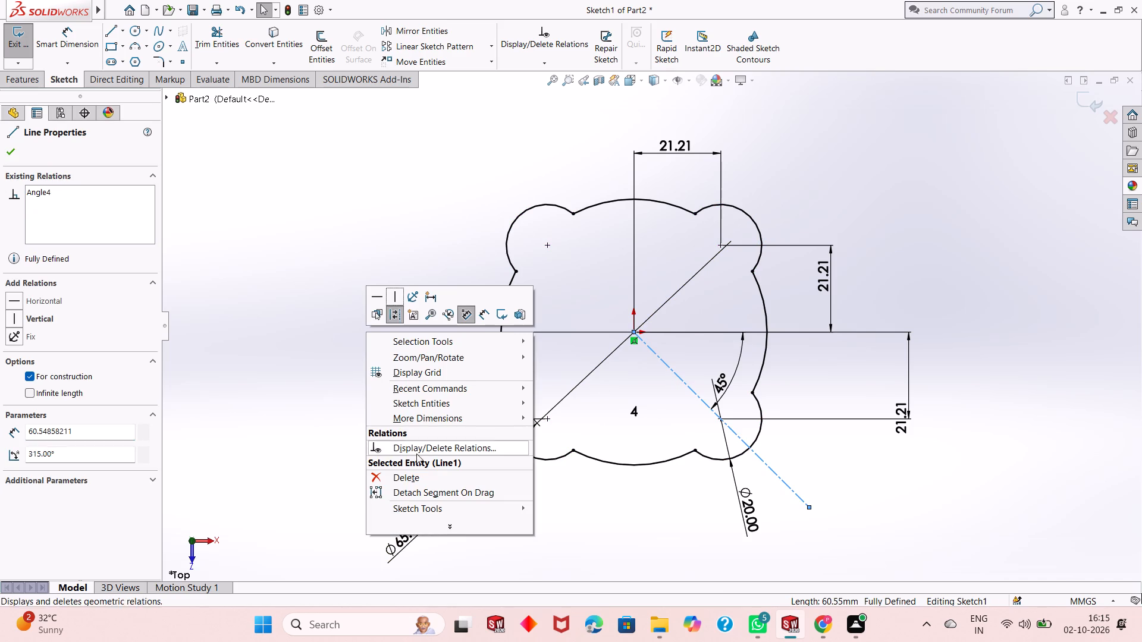
left_click(415, 480)
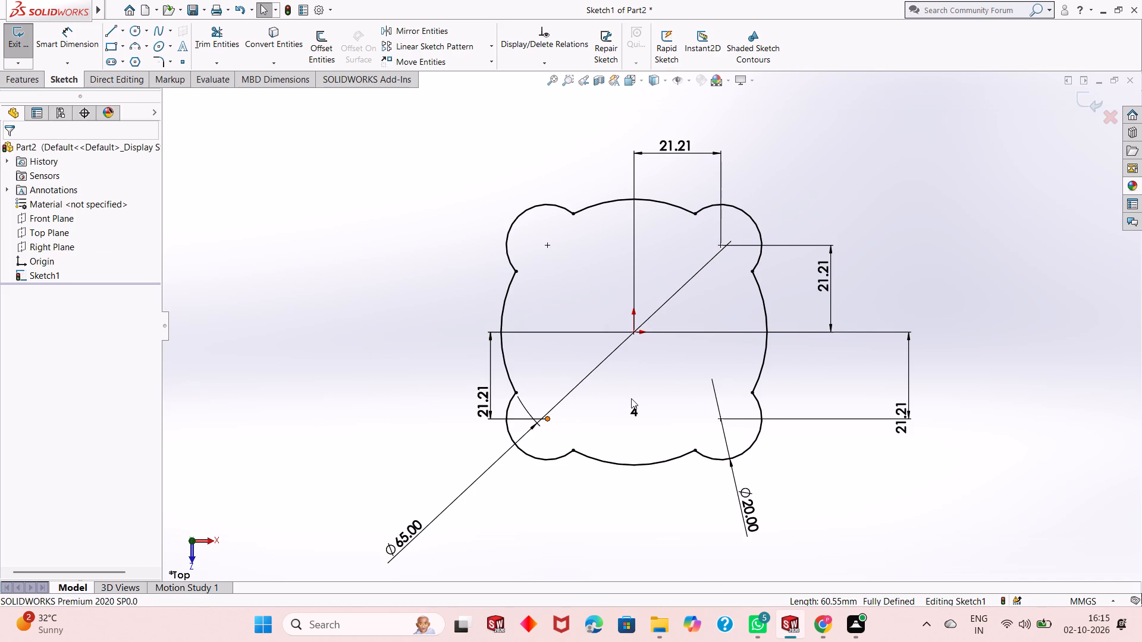
Extrude the four-lobed profile as a blind boss 6 mm deep from the sketch plane.
scroll(631, 398, "up", 2)
scroll(638, 353, "down", 2)
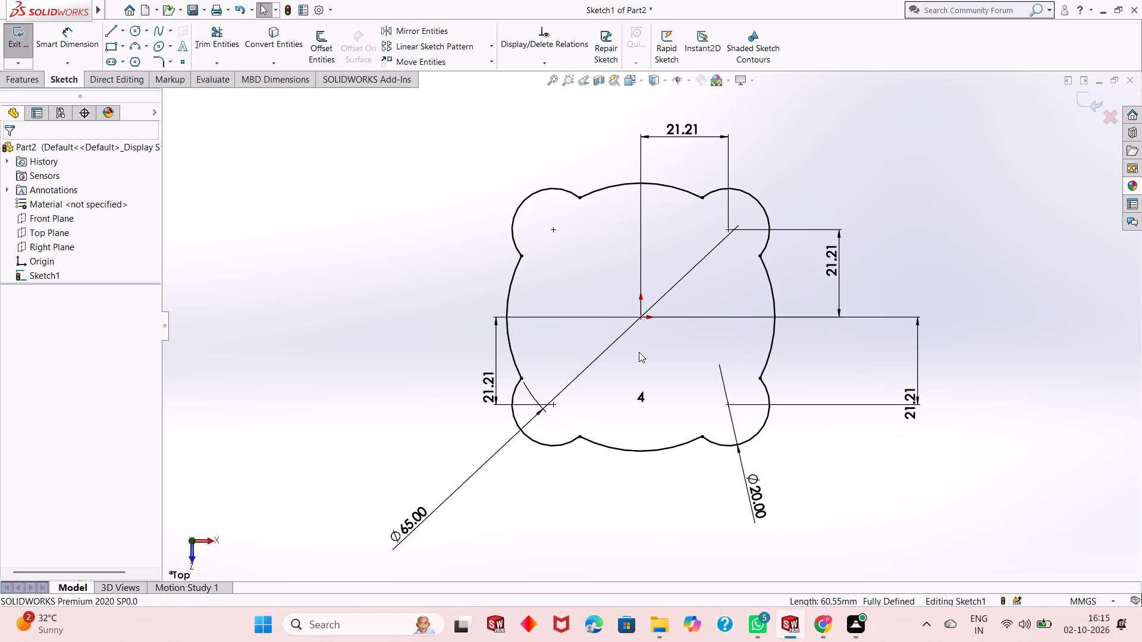
left_click(12, 79)
left_click(27, 36)
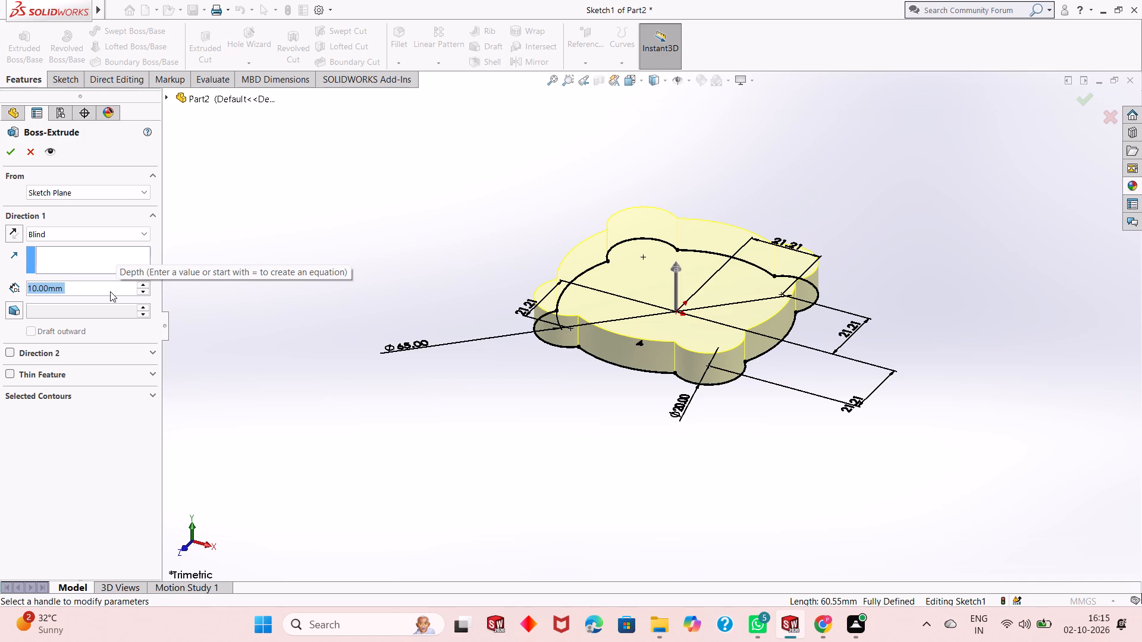
key("6")
key("Return")
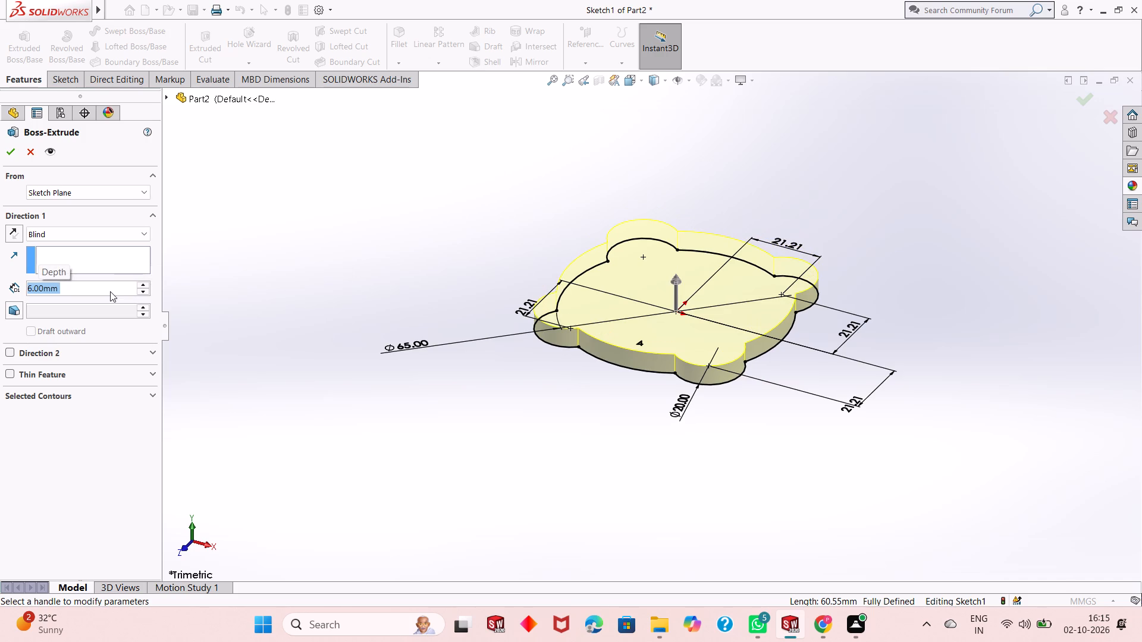
left_click(10, 152)
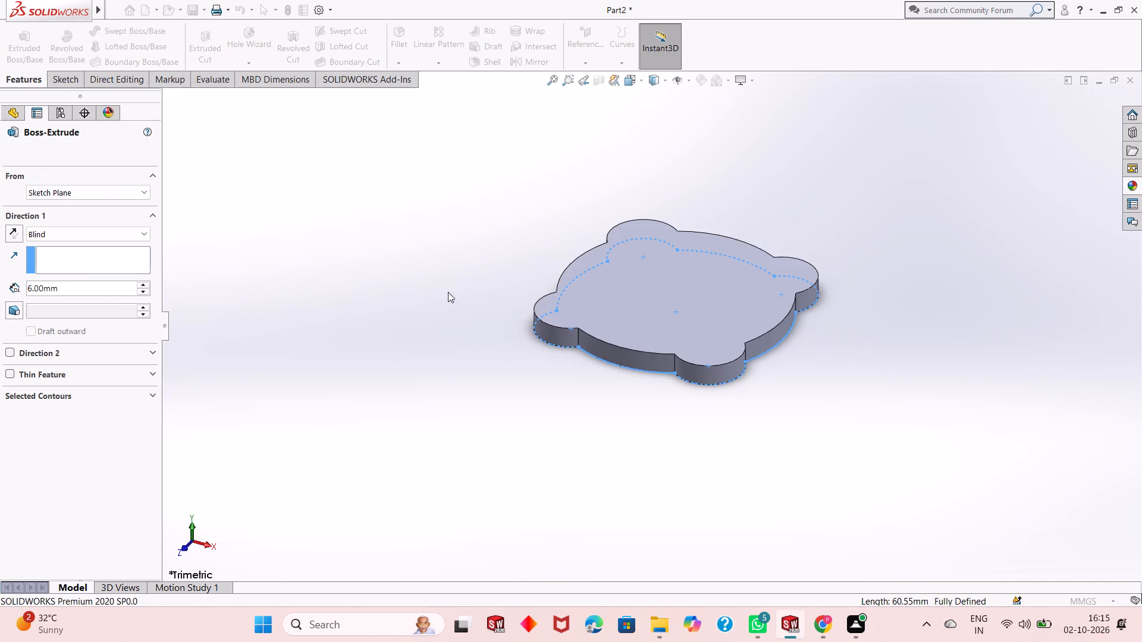
Examine the extruded four-lobed plate from several angles, including its top face and side edges.
scroll(679, 285, "down", 1)
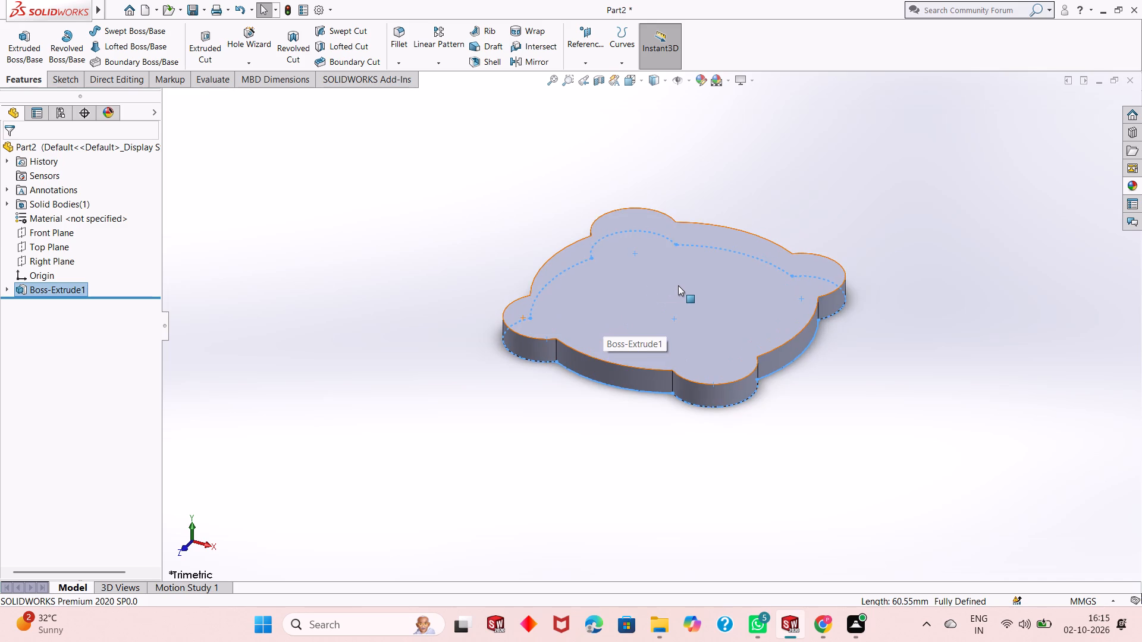
scroll(677, 287, "up", 1)
left_click(762, 200)
scroll(715, 220, "down", 3)
scroll(666, 313, "up", 2)
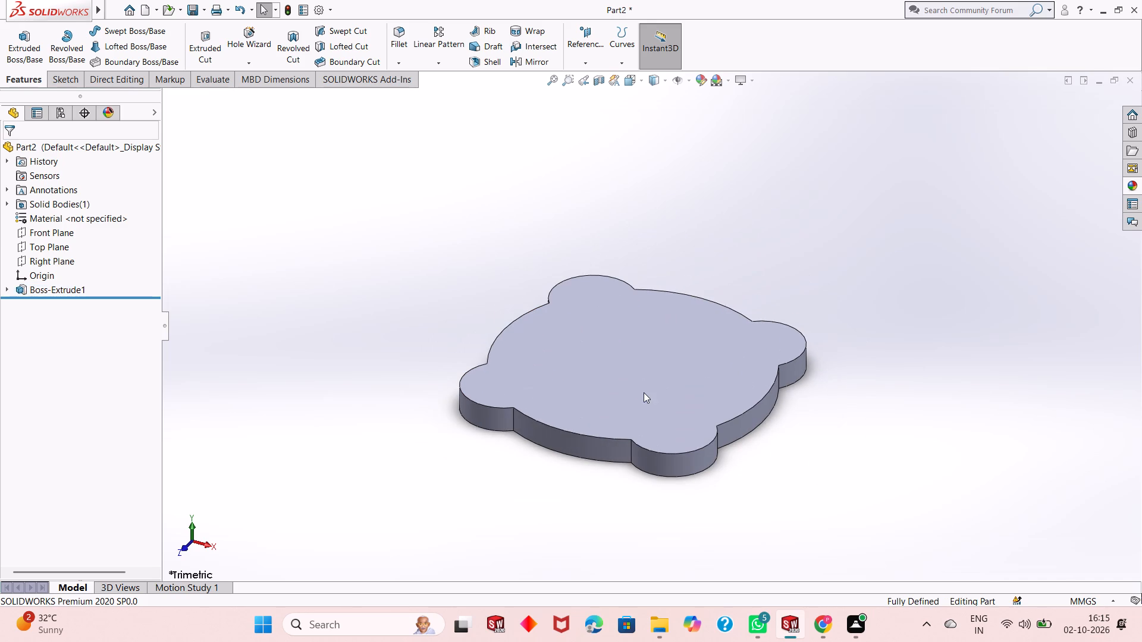
middle_click_drag(629, 399, 648, 315)
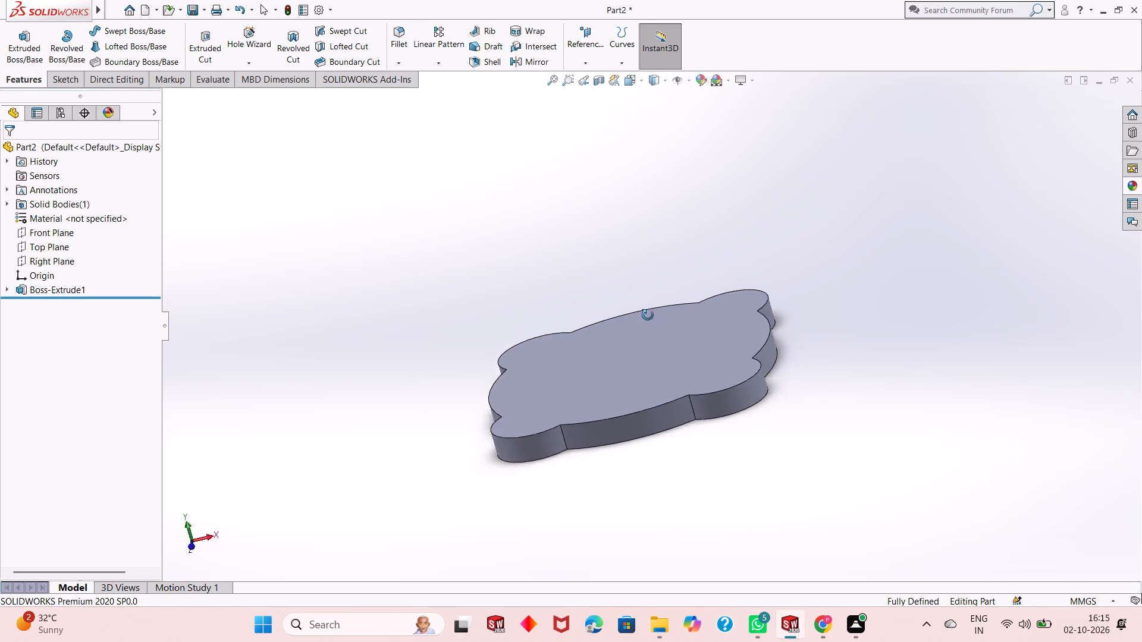
middle_click_drag(648, 315, 615, 414)
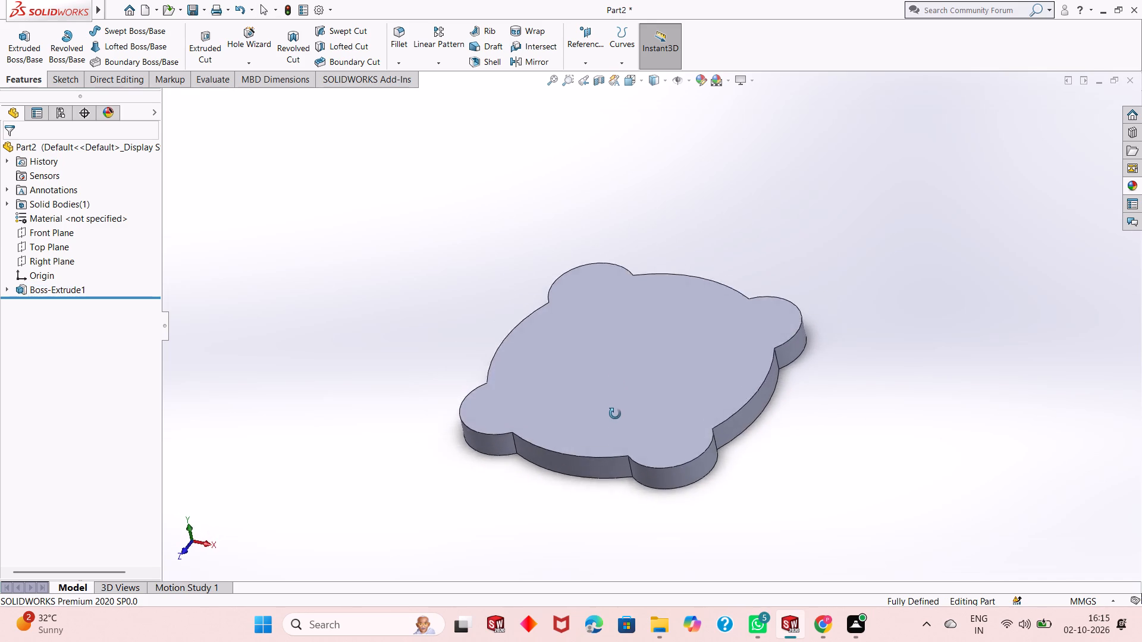
middle_click_drag(615, 414, 615, 426)
middle_click_drag(629, 351, 632, 414)
scroll(633, 400, "up", 2)
scroll(633, 354, "down", 3)
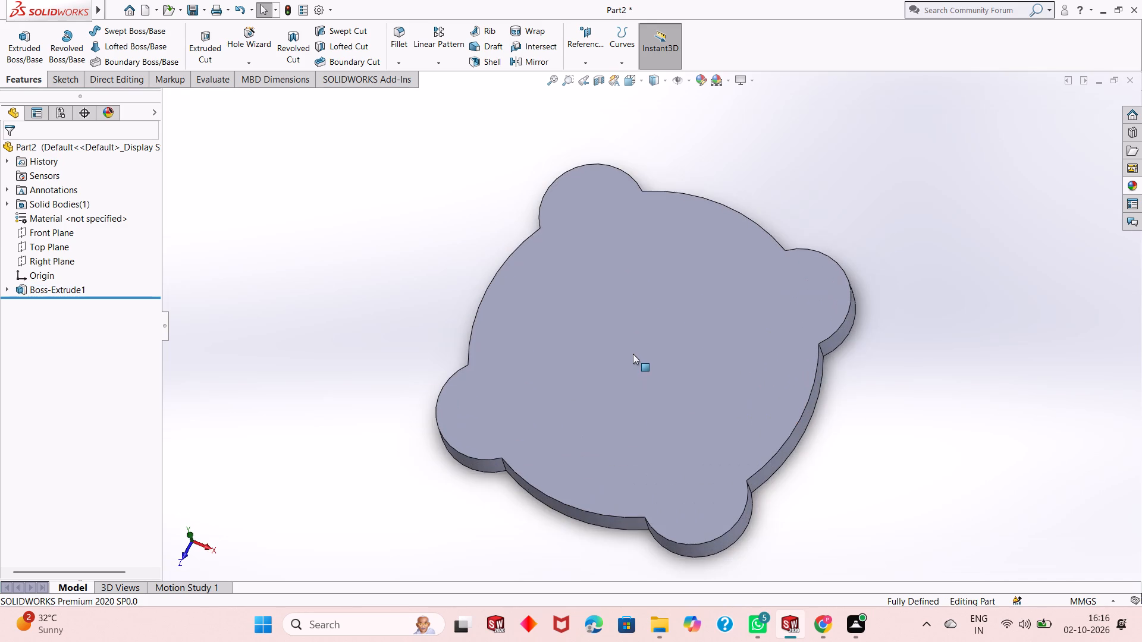
scroll(633, 359, "up", 1)
scroll(656, 296, "down", 1)
scroll(641, 339, "up", 2)
middle_click_drag(641, 339, 639, 303)
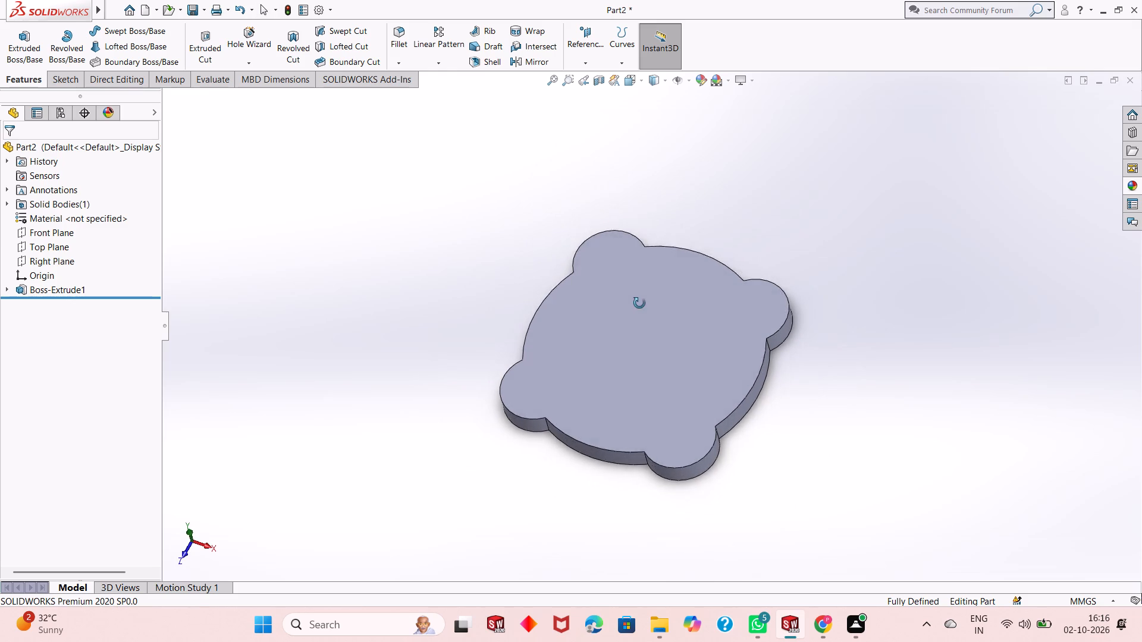
middle_click_drag(639, 303, 642, 270)
scroll(646, 293, "down", 2)
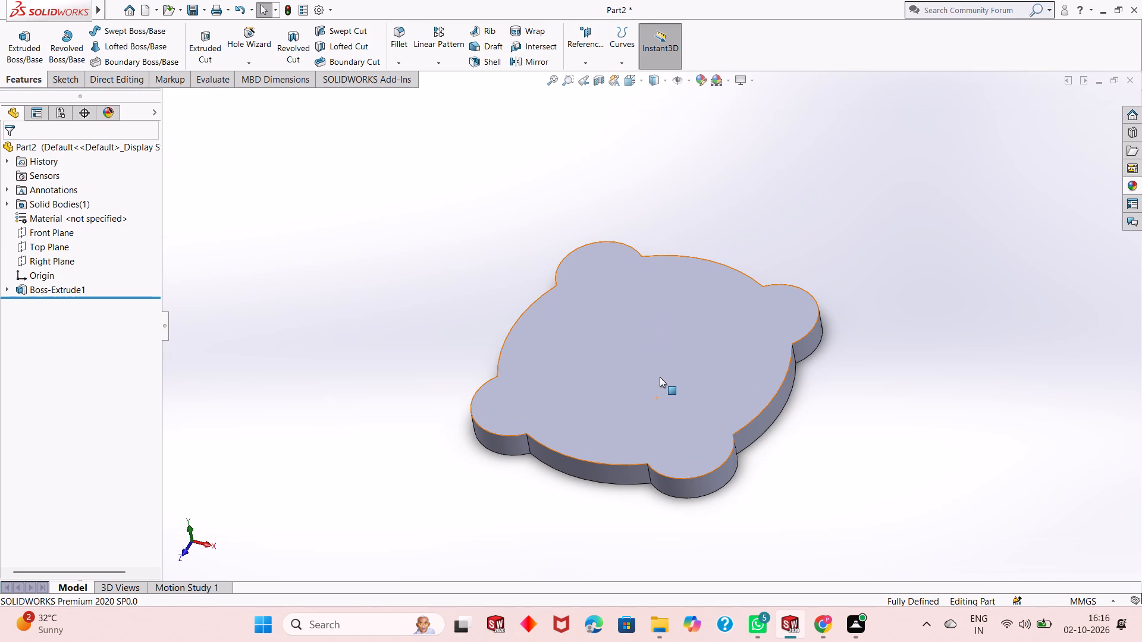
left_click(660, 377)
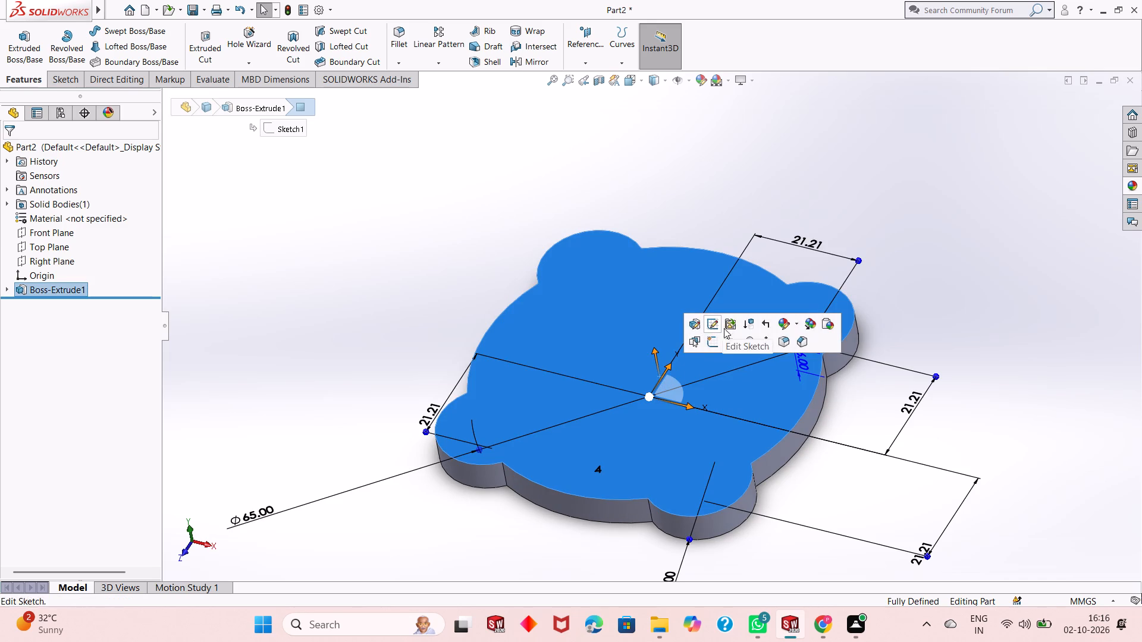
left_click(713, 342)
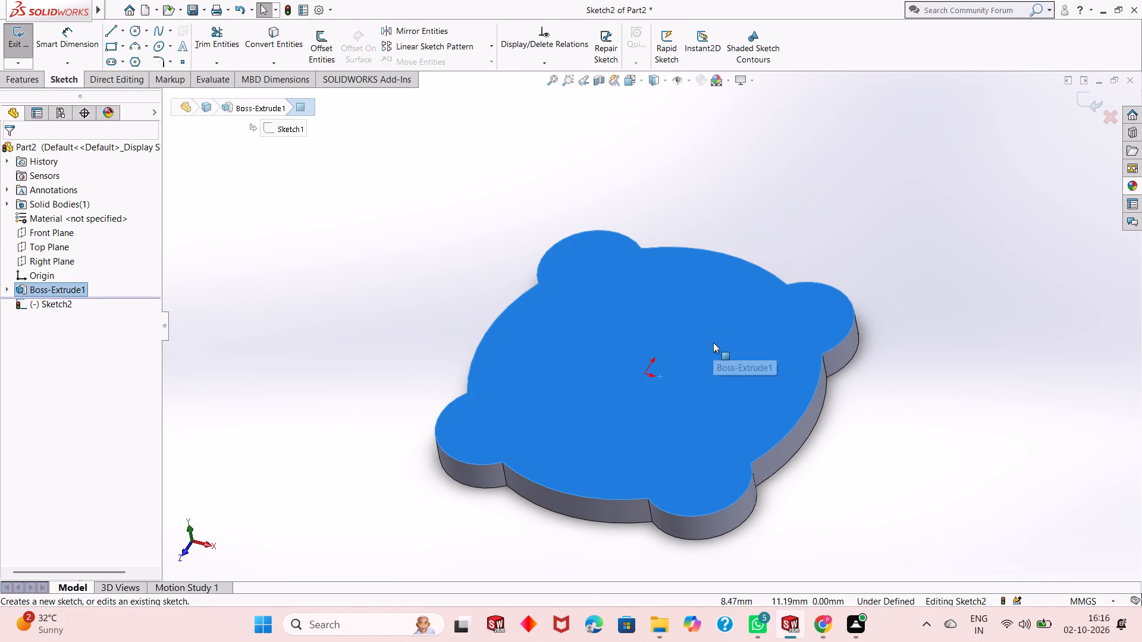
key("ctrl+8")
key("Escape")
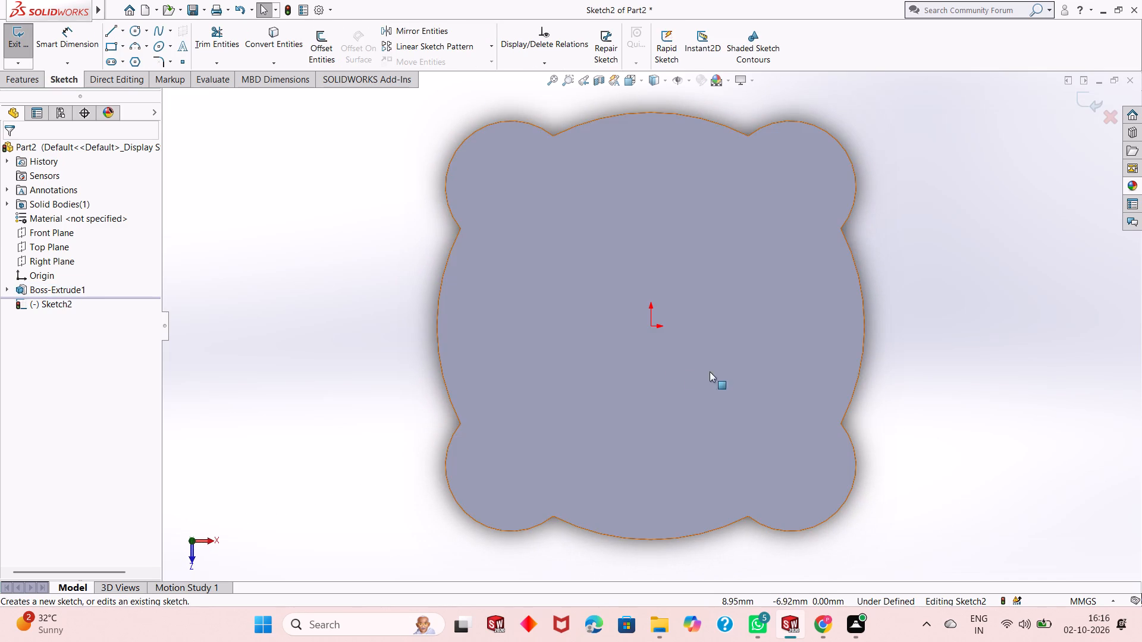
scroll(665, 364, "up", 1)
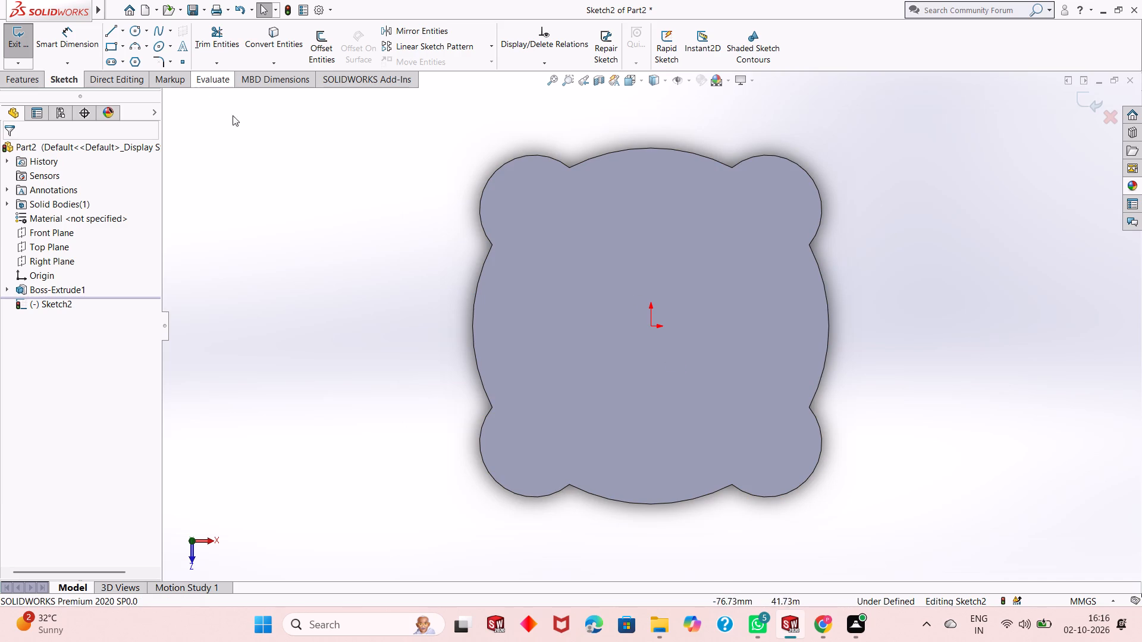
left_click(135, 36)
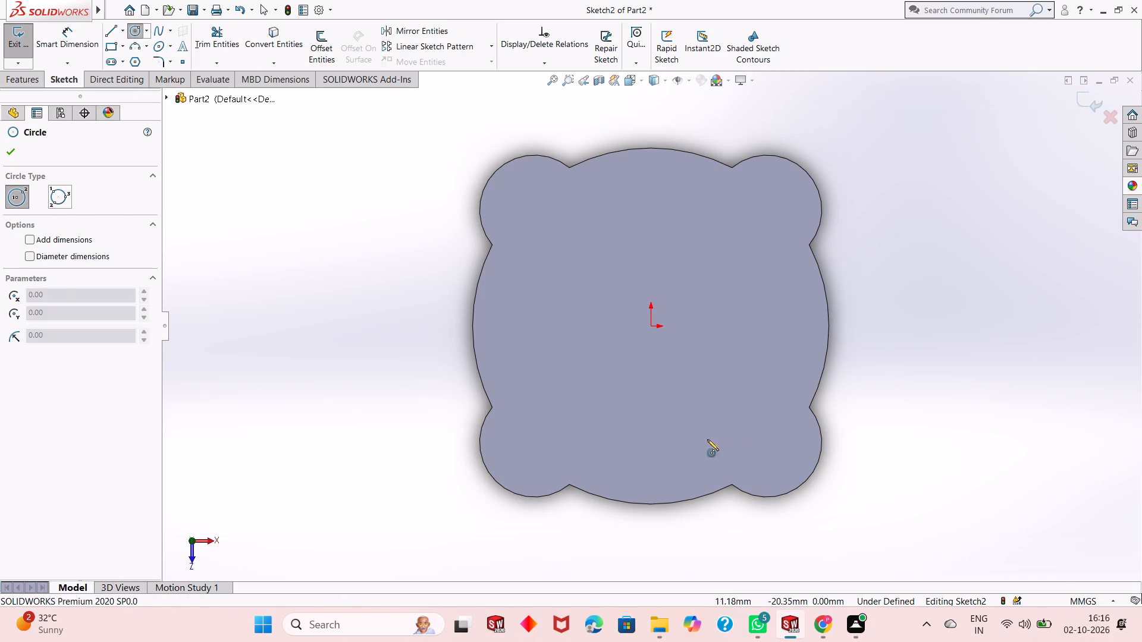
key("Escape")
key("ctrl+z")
Start a Hole Wizard legacy hole and choose the Counterbored type.
middle_click_drag(628, 455, 628, 456)
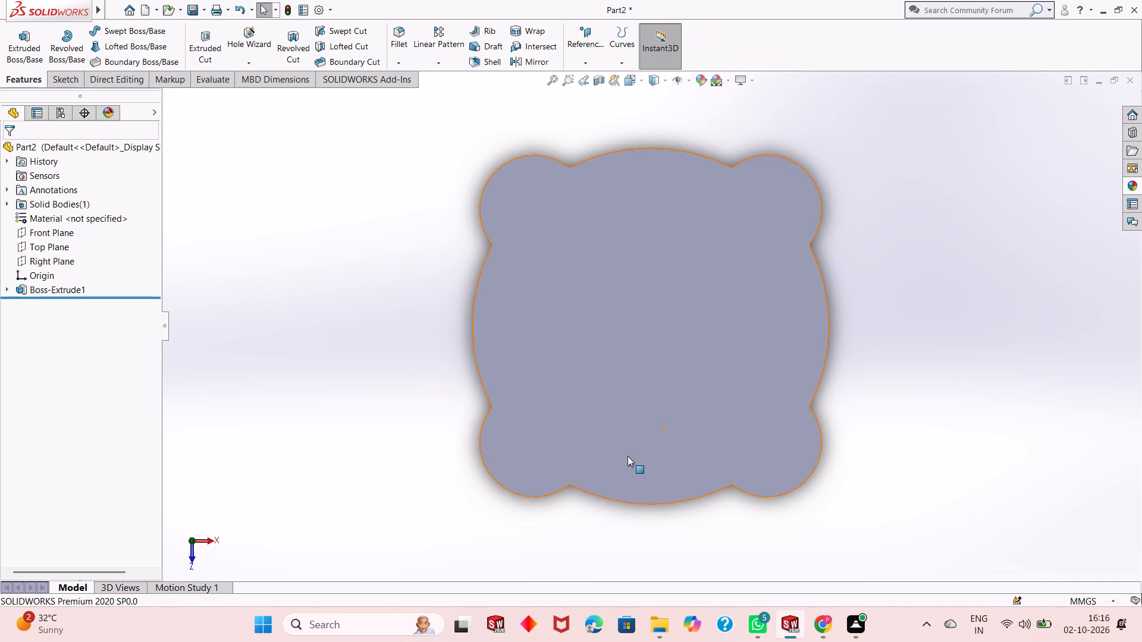
middle_click_drag(628, 456, 594, 369)
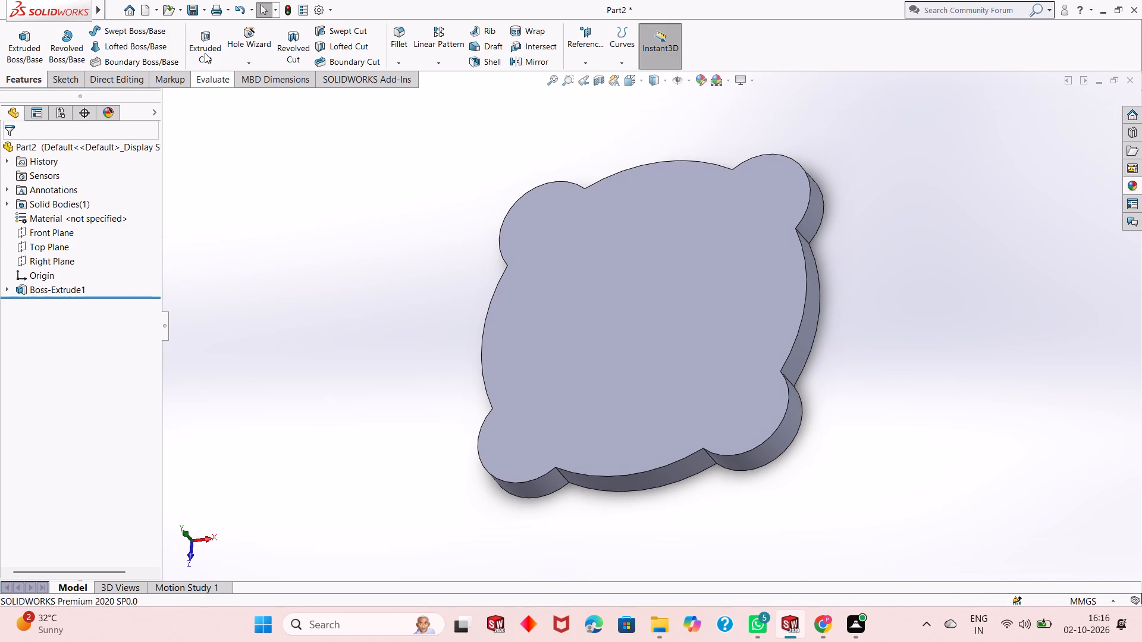
left_click(46, 90)
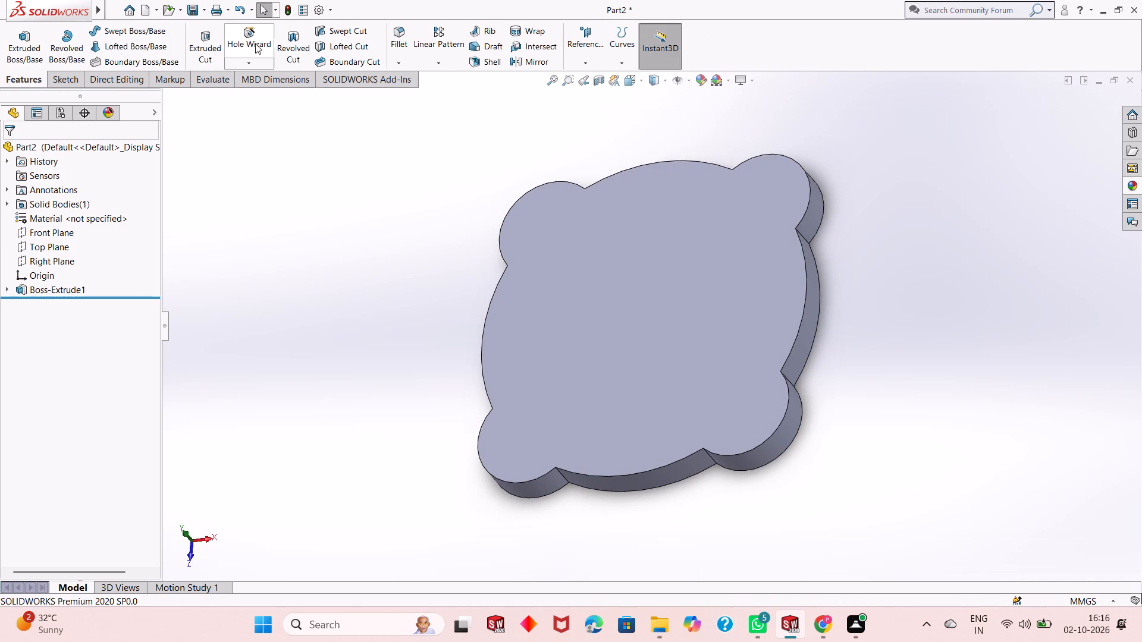
left_click(241, 43)
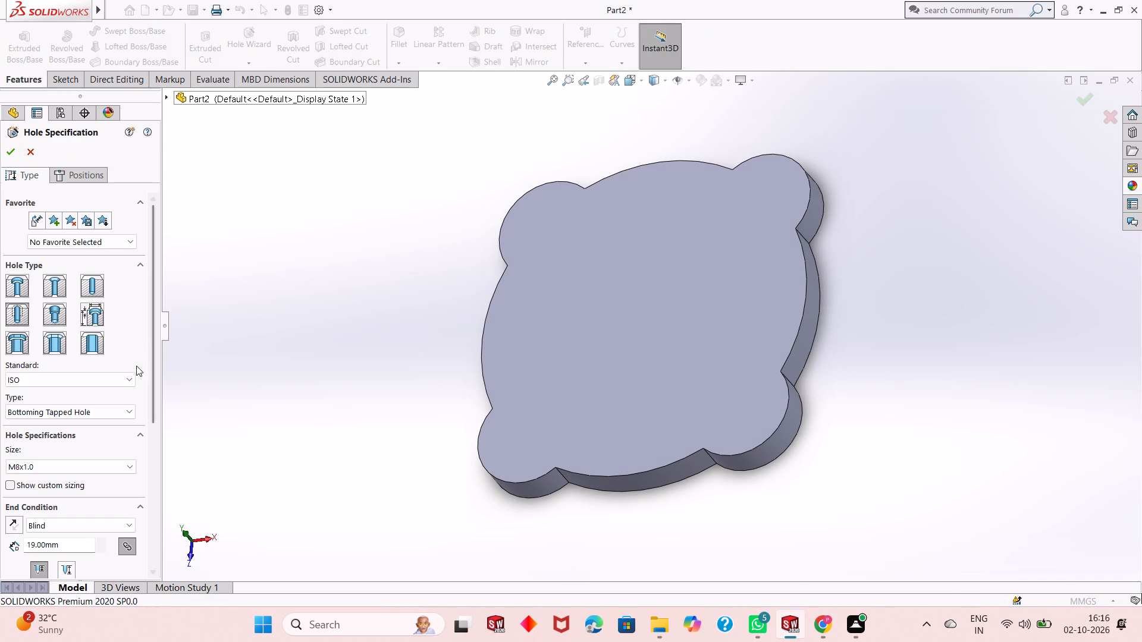
left_click(95, 317)
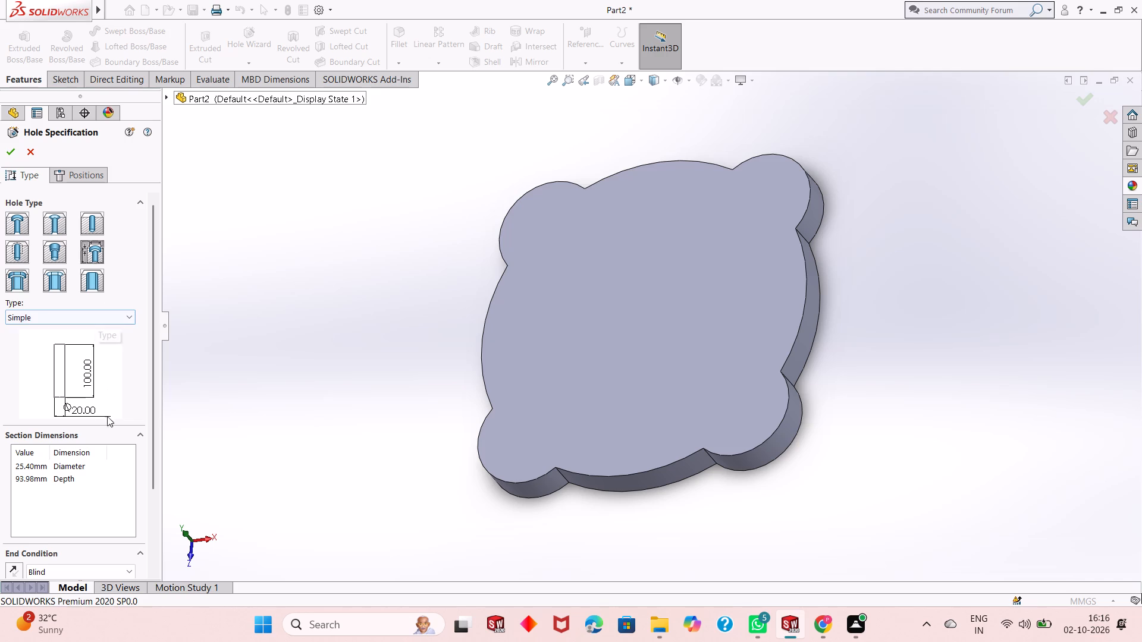
left_click(99, 319)
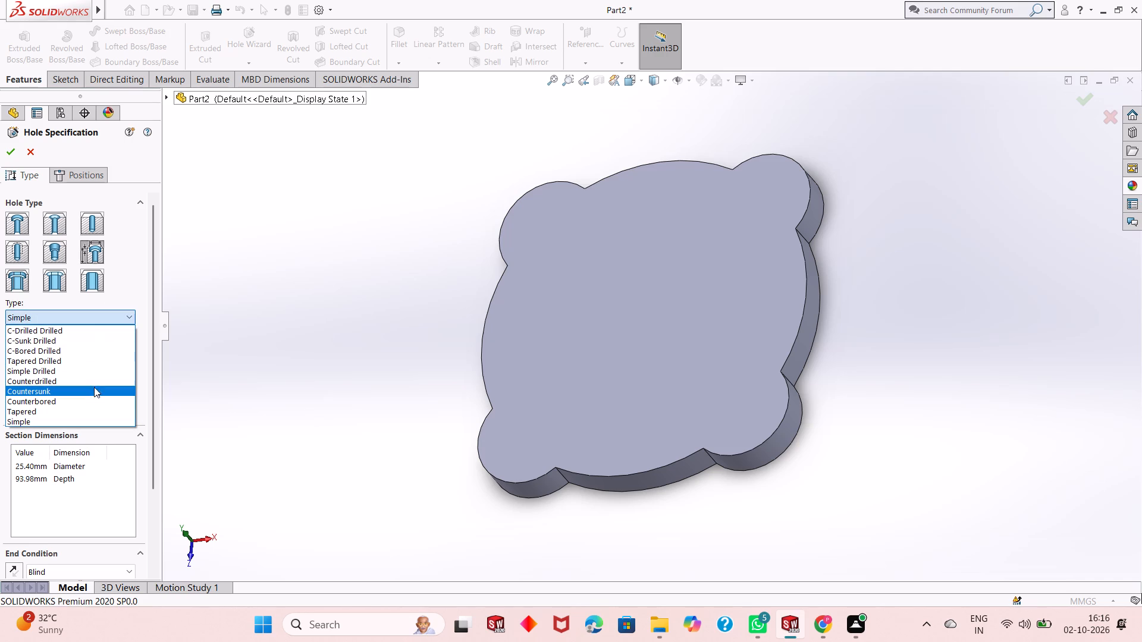
left_click(93, 399)
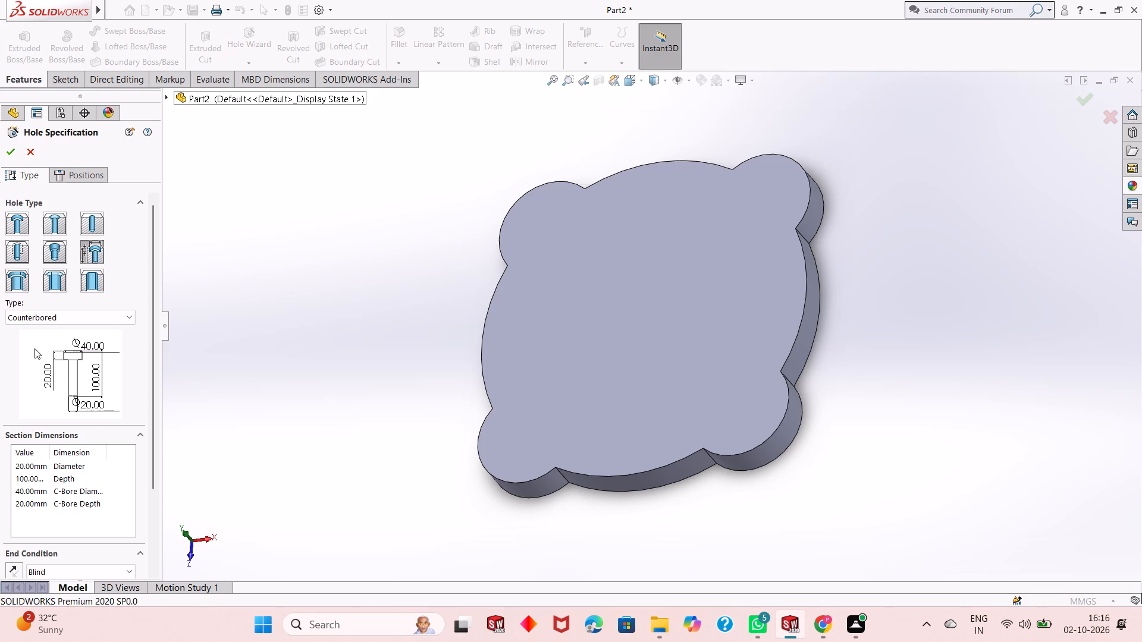
Set the counterbored hole's diameter to 7 mm, depth to 6 mm, counterbore diameter to 13 mm and counterbore depth to 1 mm.
double_click(27, 470)
key("7")
key("Return")
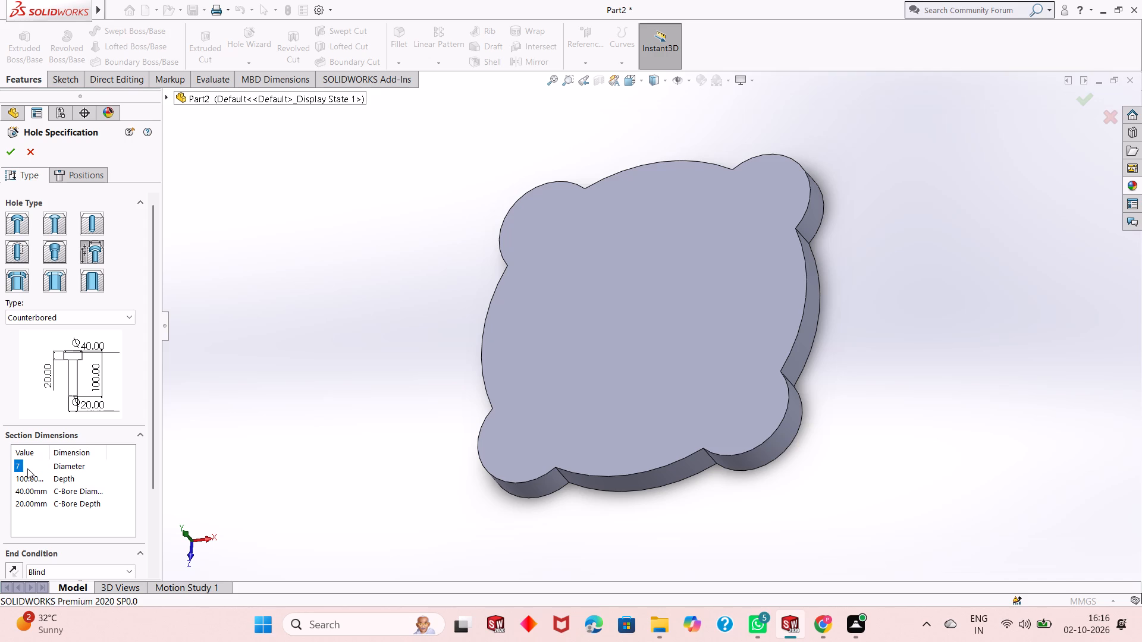
double_click(34, 480)
key("6")
key("Return")
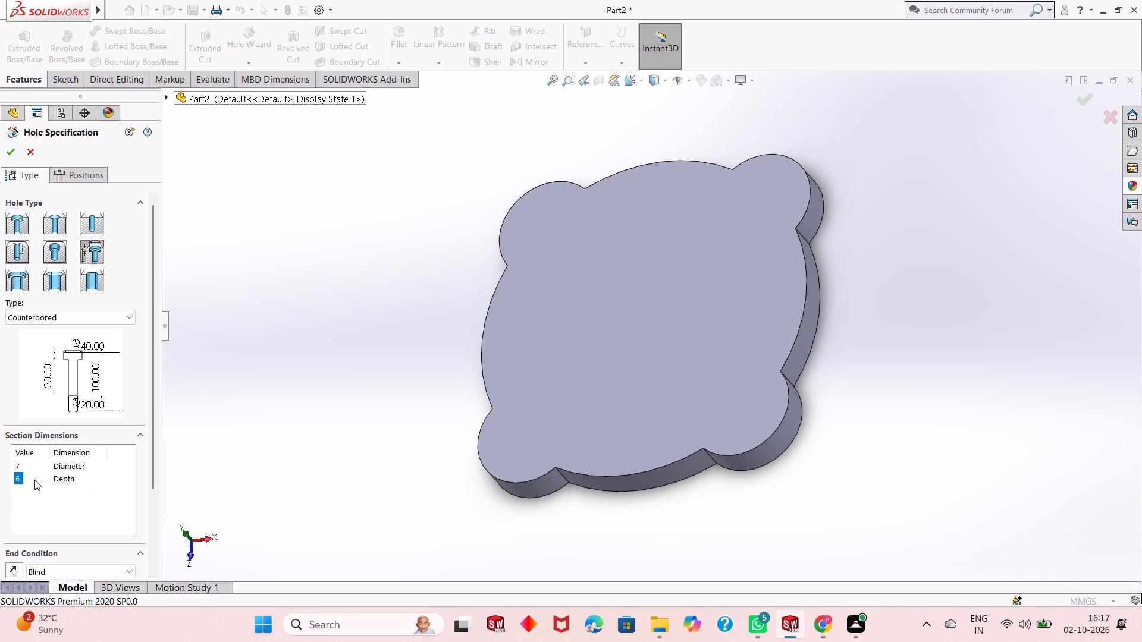
double_click(36, 492)
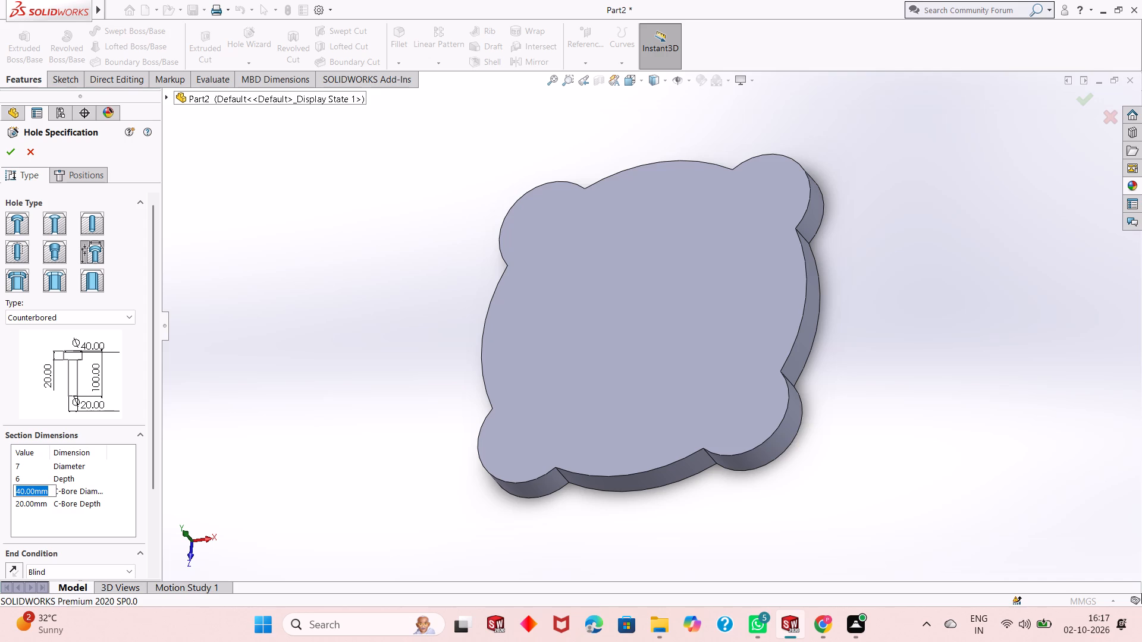
type("13")
key("Return")
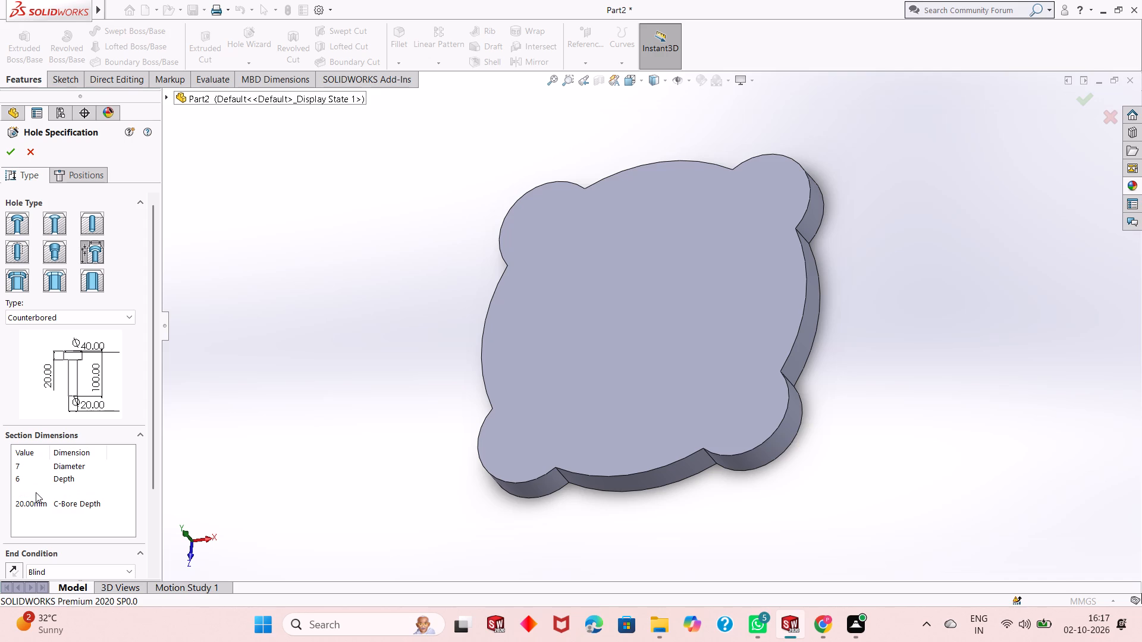
double_click(40, 503)
key("1")
key("Return")
Place the counterbored hole on the plate's top face at the centre of each of the four lobes and finish the feature.
left_click(71, 174)
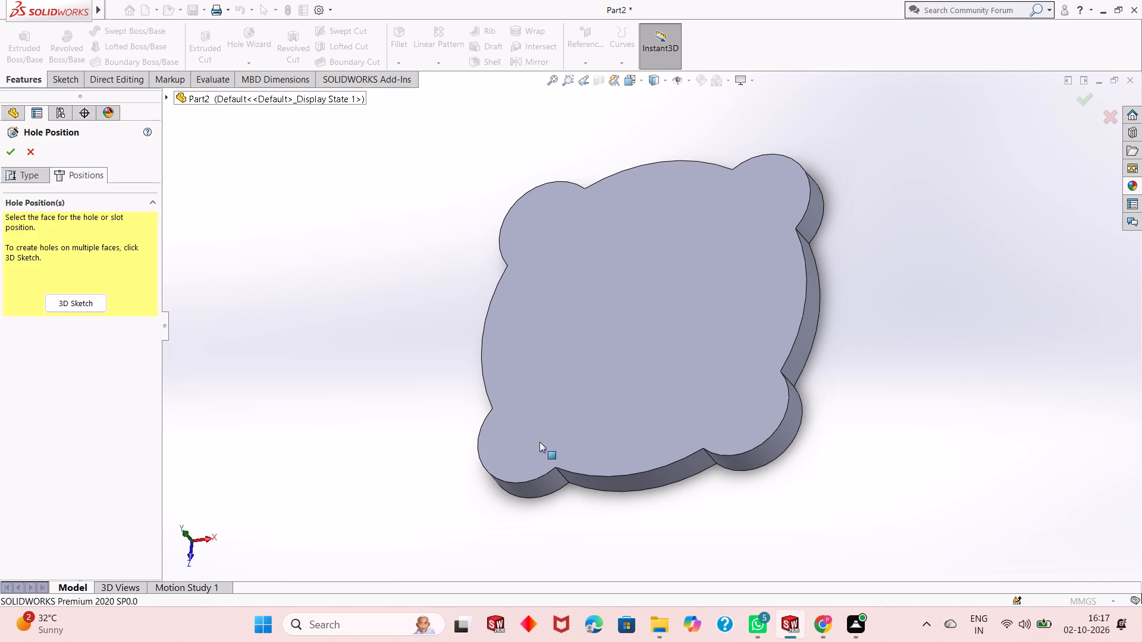
left_click(665, 423)
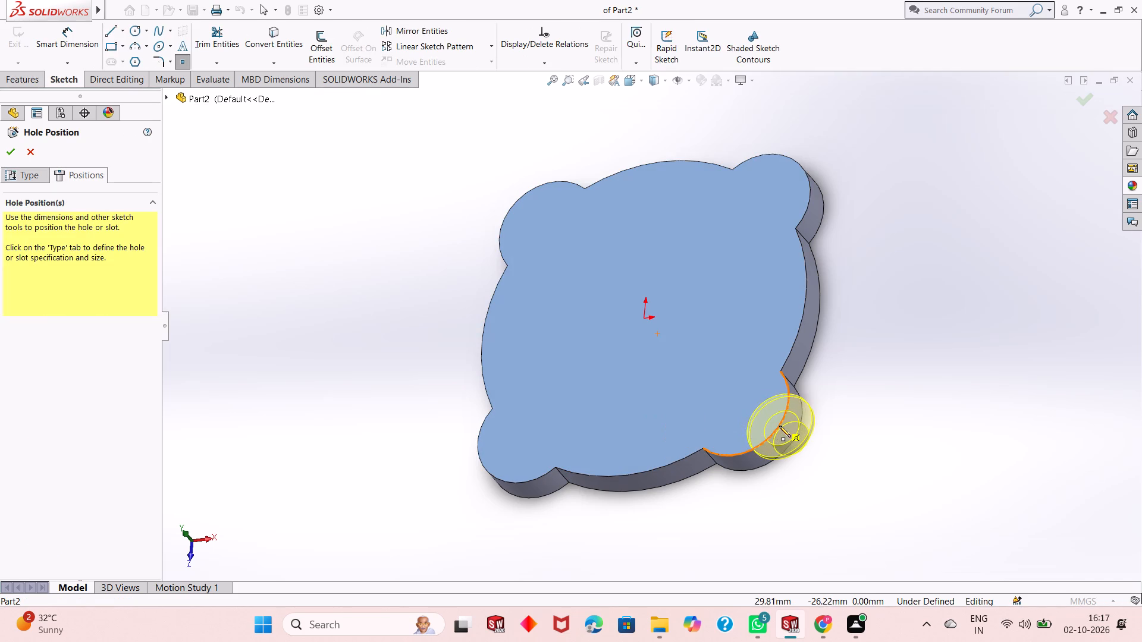
left_click(737, 406)
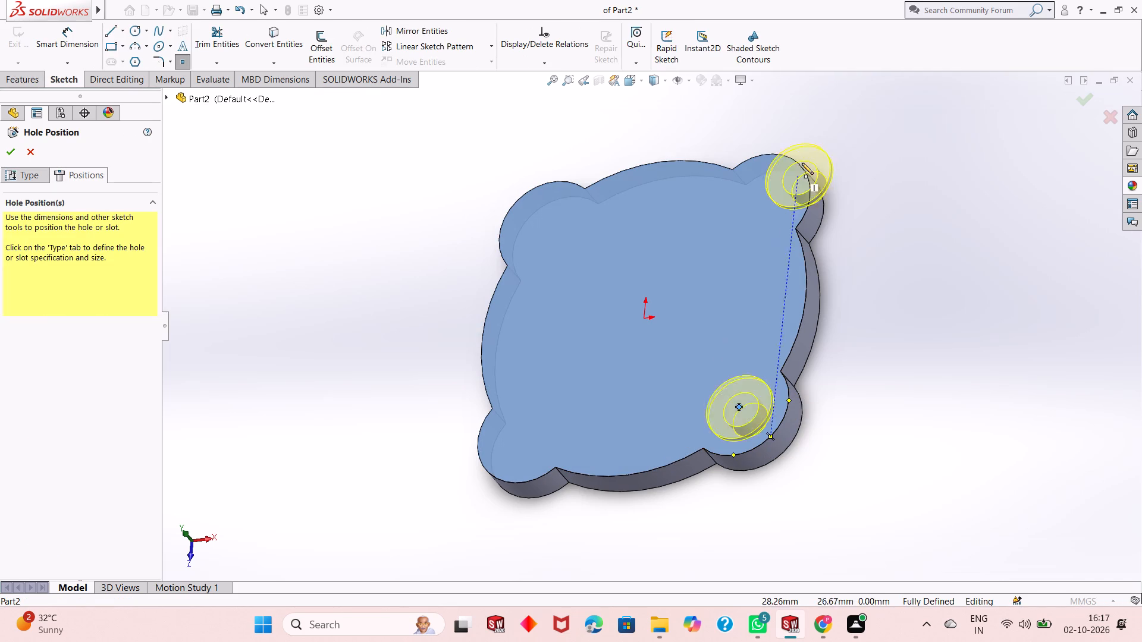
left_click(760, 202)
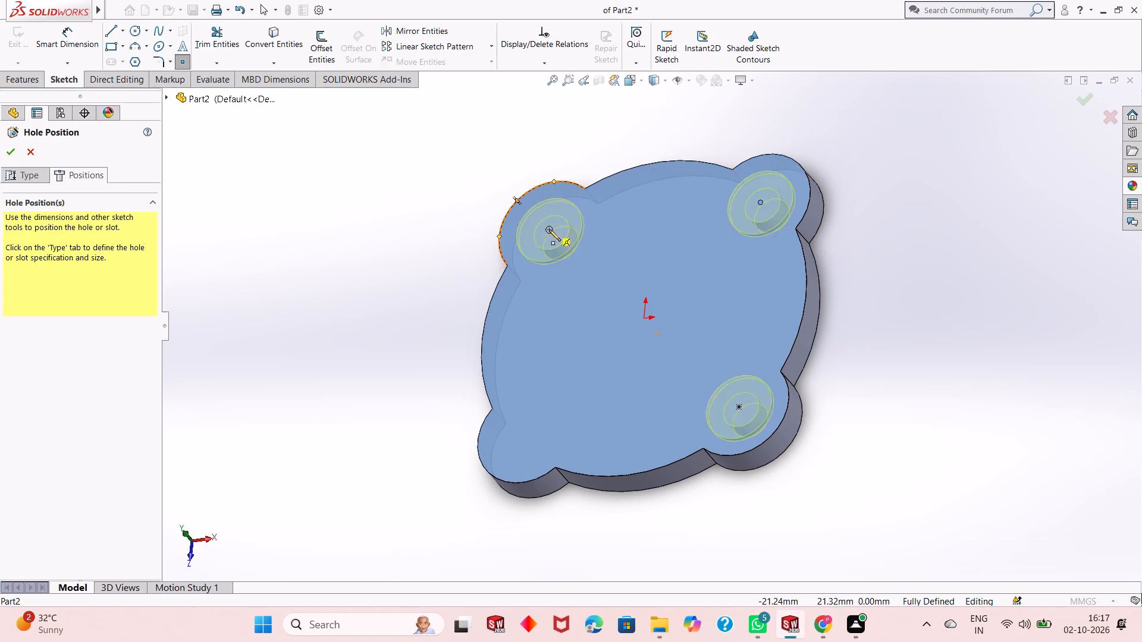
left_click(549, 229)
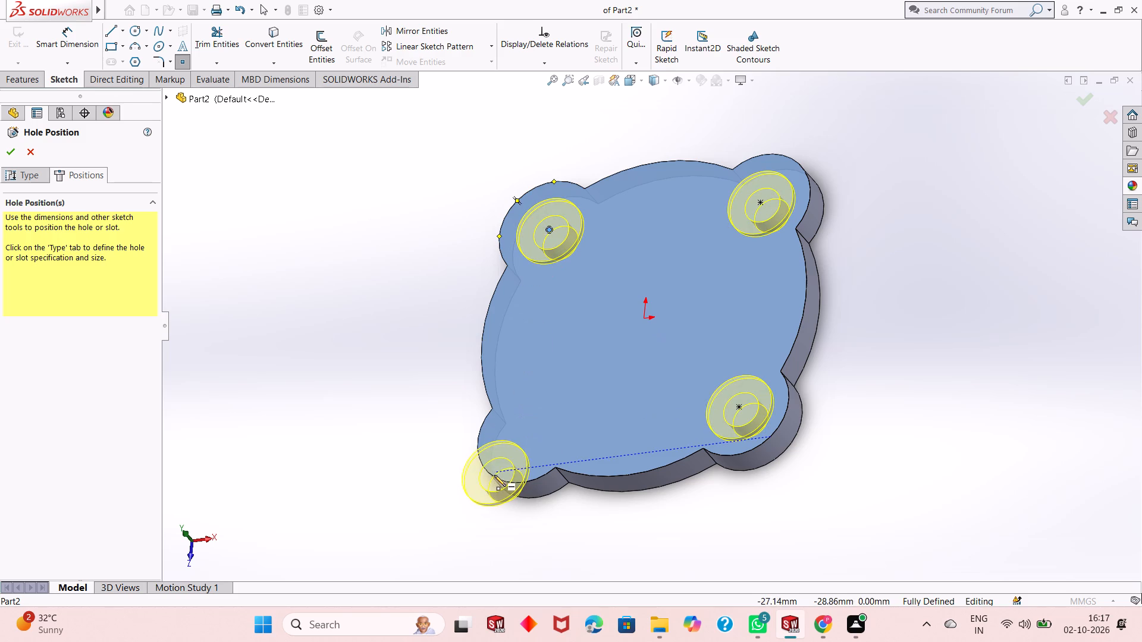
left_click(527, 433)
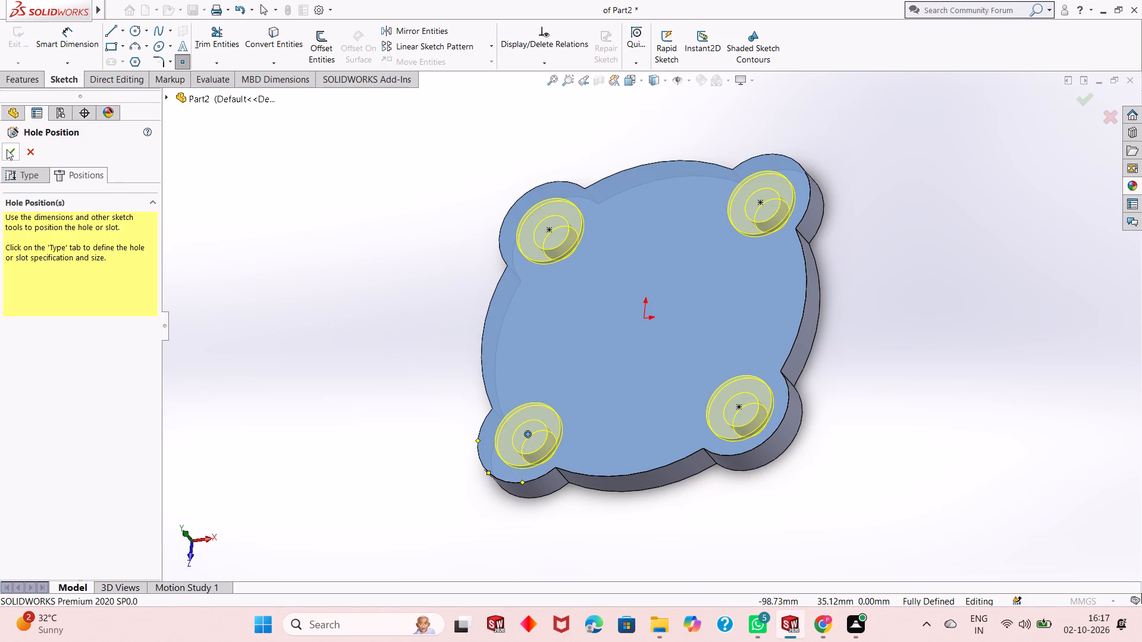
left_click(7, 149)
left_click(337, 339)
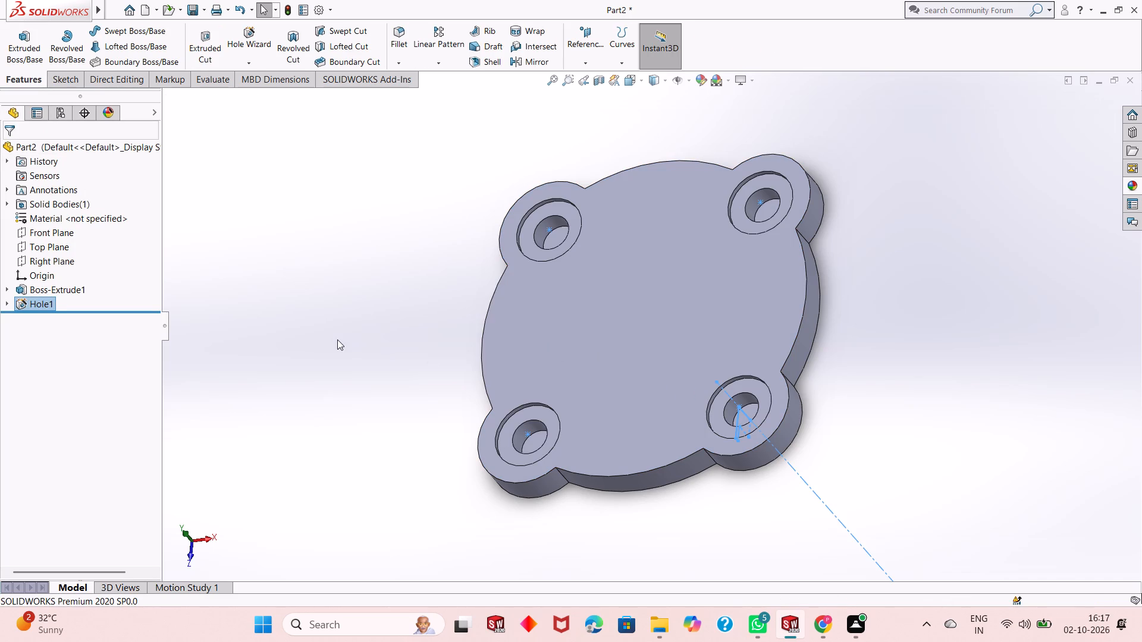
middle_click_drag(656, 376, 692, 301)
scroll(687, 324, "up", 1)
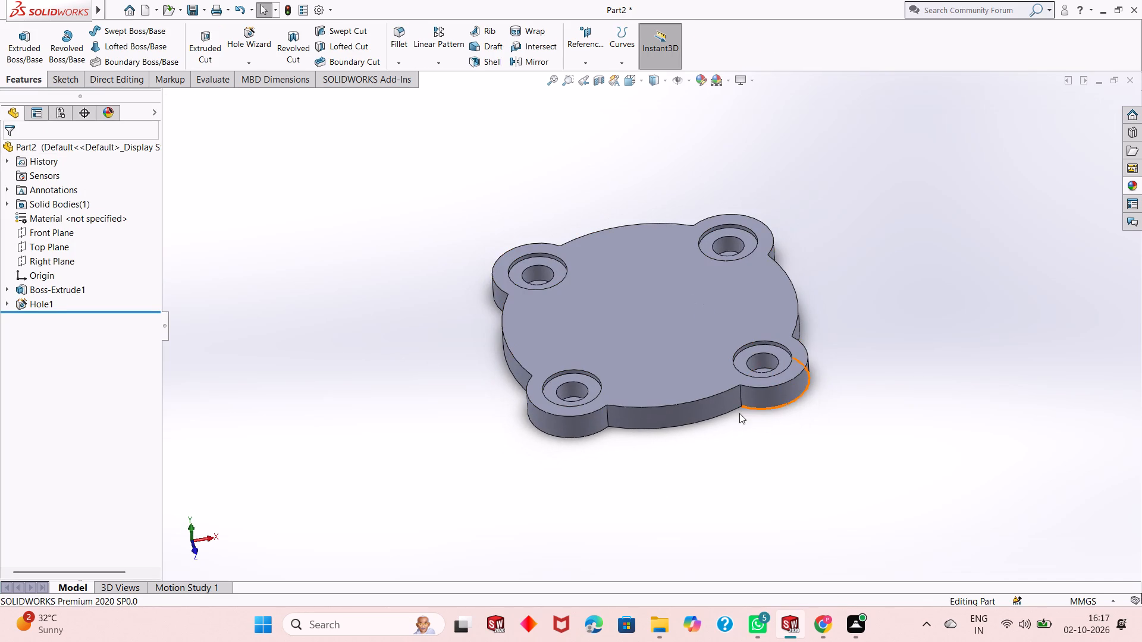
Apply a section view parallel to the Front Plane at a 22 mm offset, cutting through two of the counterbored holes.
middle_click_drag(739, 414, 800, 449)
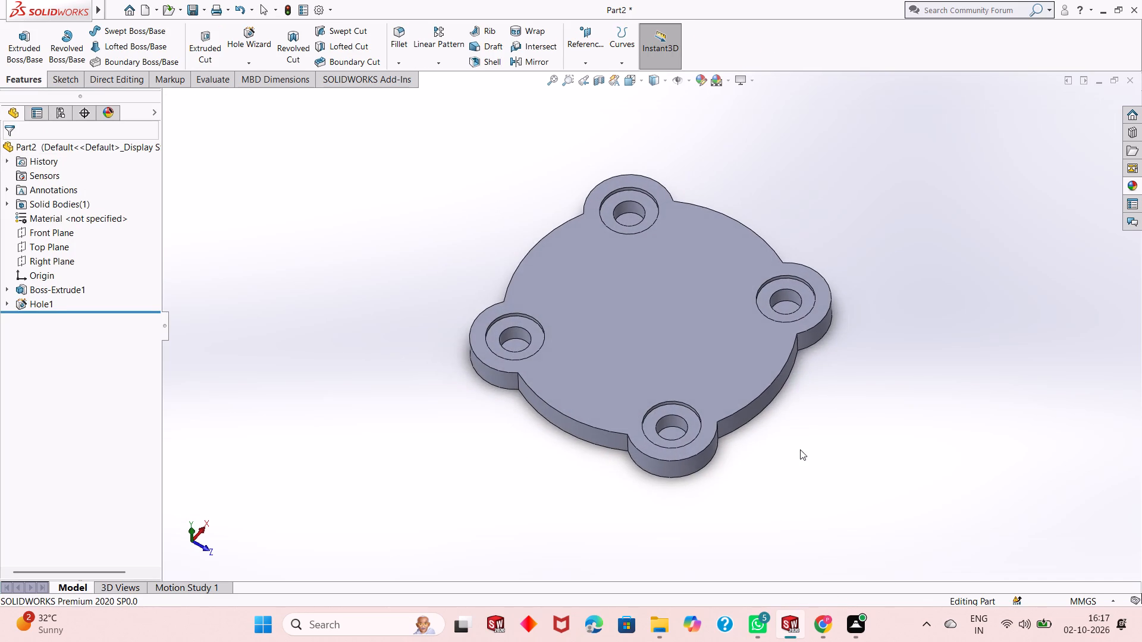
scroll(722, 282, "down", 3)
middle_click_drag(723, 282, 727, 355)
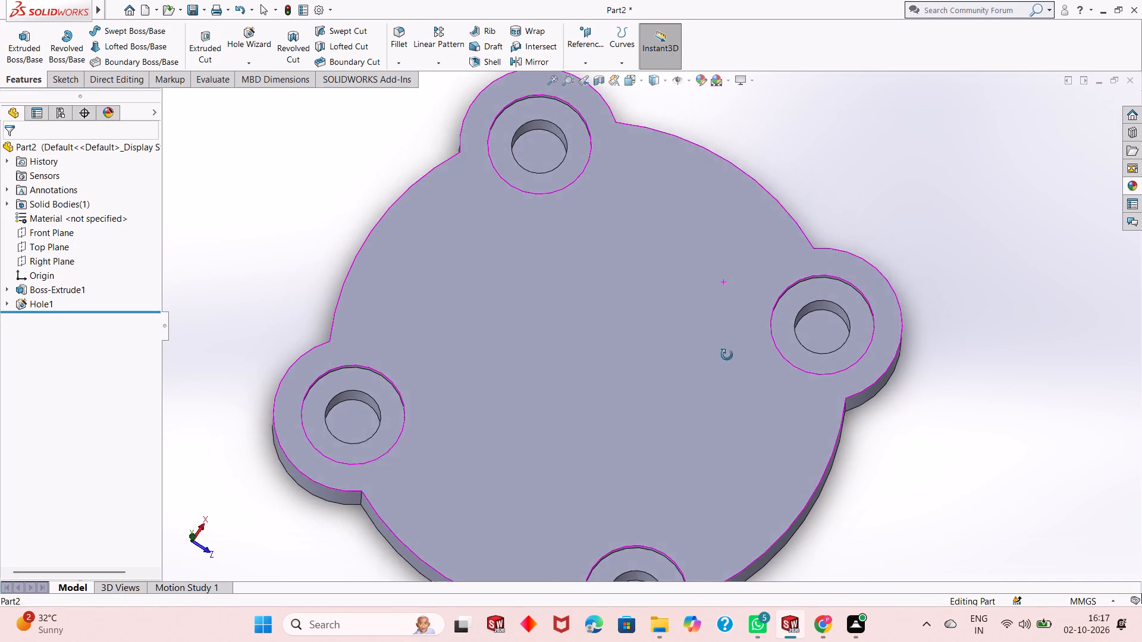
middle_click_drag(727, 355, 736, 259)
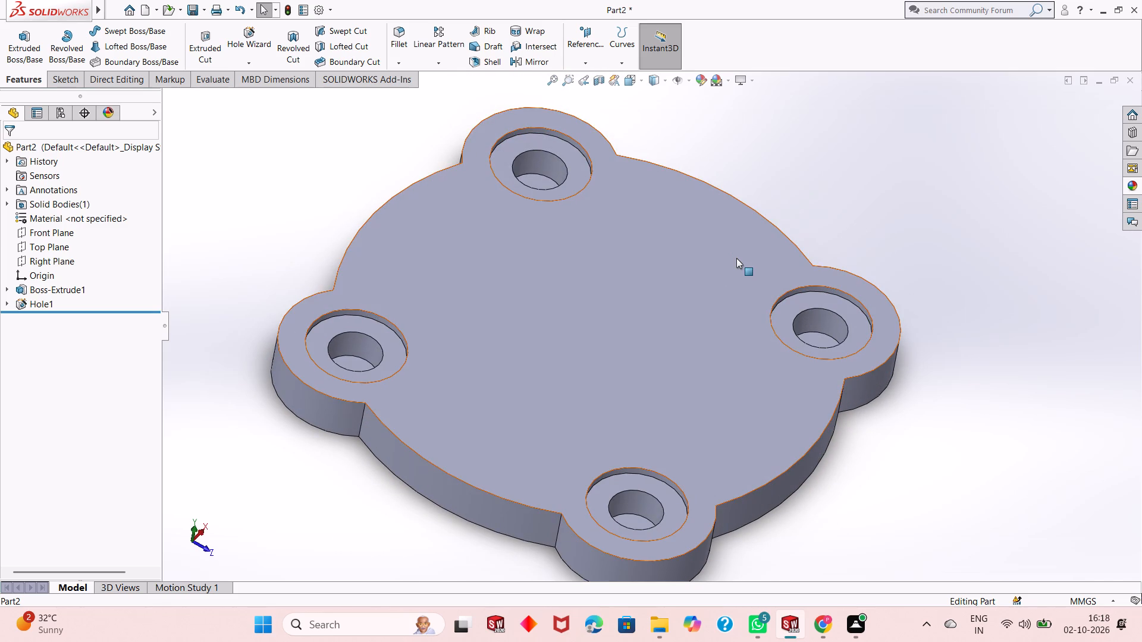
middle_click_drag(853, 499, 851, 441)
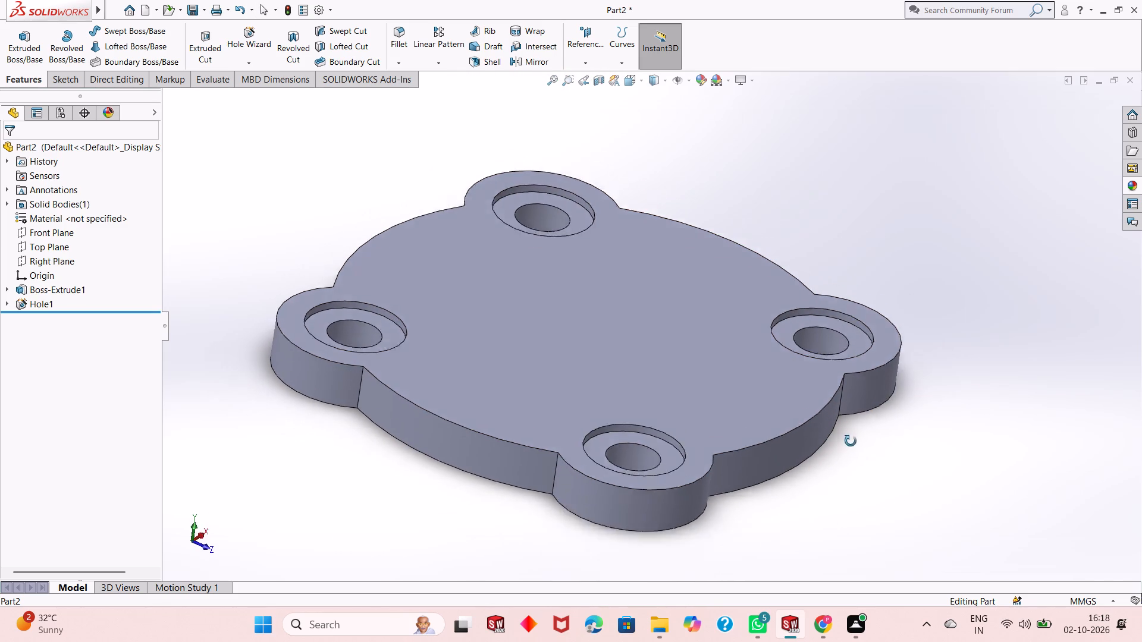
middle_click_drag(851, 441, 789, 429)
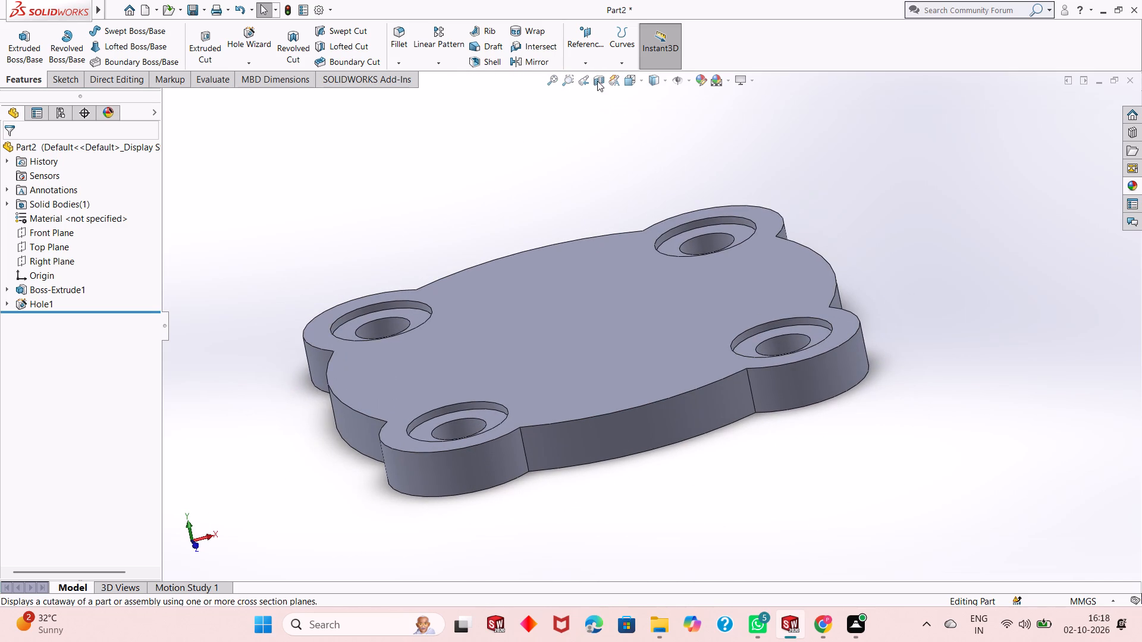
left_click(597, 81)
middle_click_drag(751, 474, 751, 430)
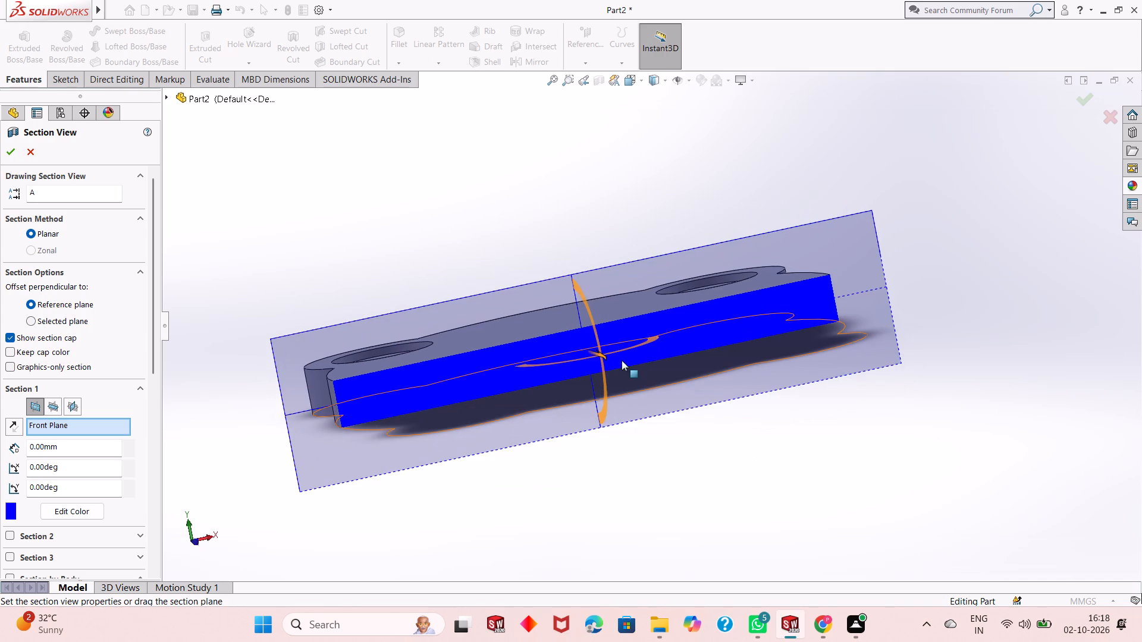
left_click_drag(598, 353, 637, 402)
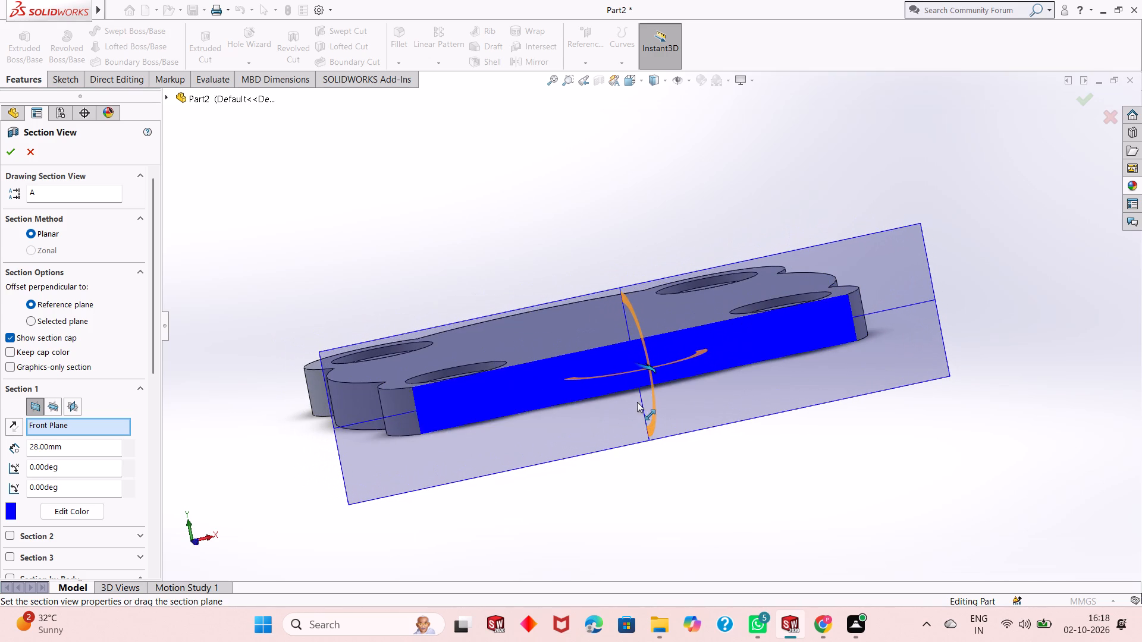
left_click_drag(637, 402, 634, 383)
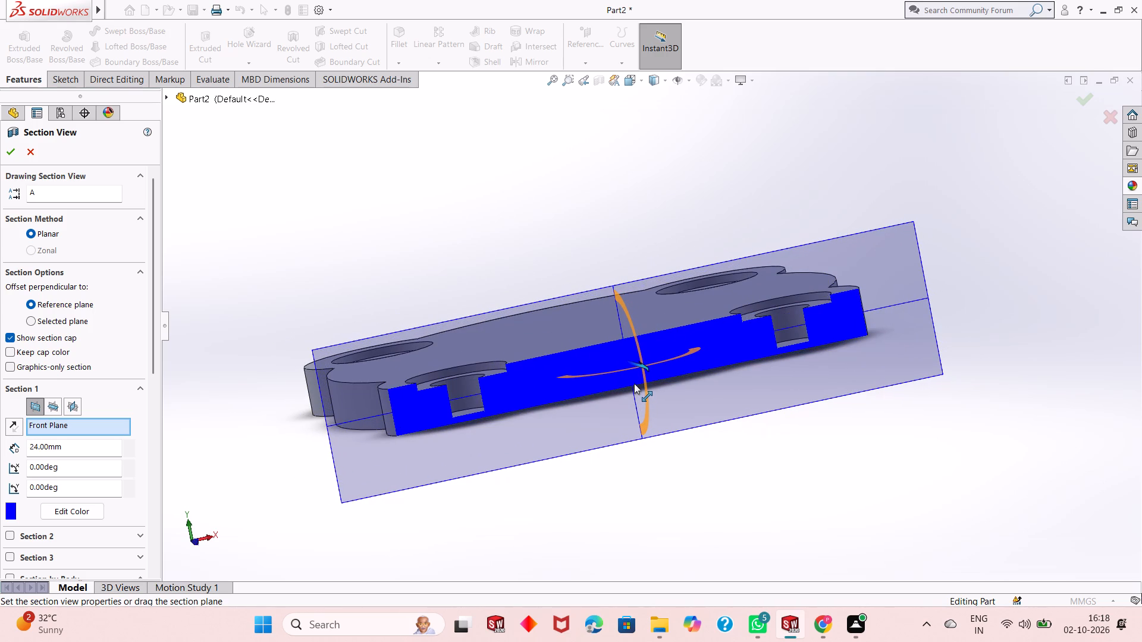
left_click_drag(634, 383, 633, 376)
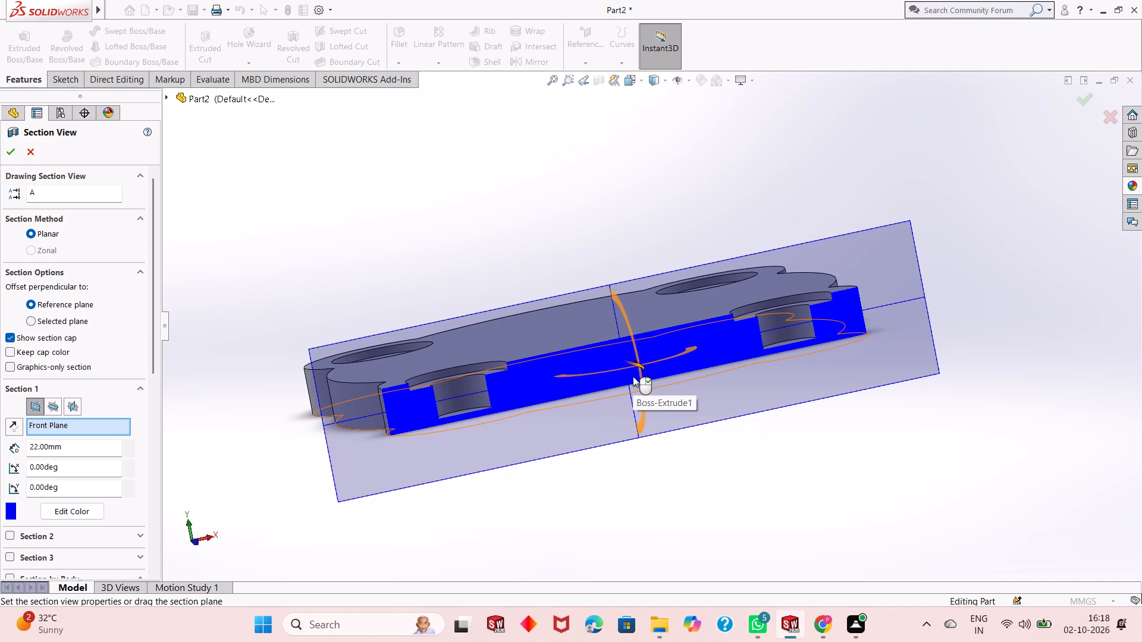
left_click(3, 146)
Examine the sectioned counterbored holes and how deep they go relative to the plate's bottom face.
middle_click_drag(533, 424, 564, 361)
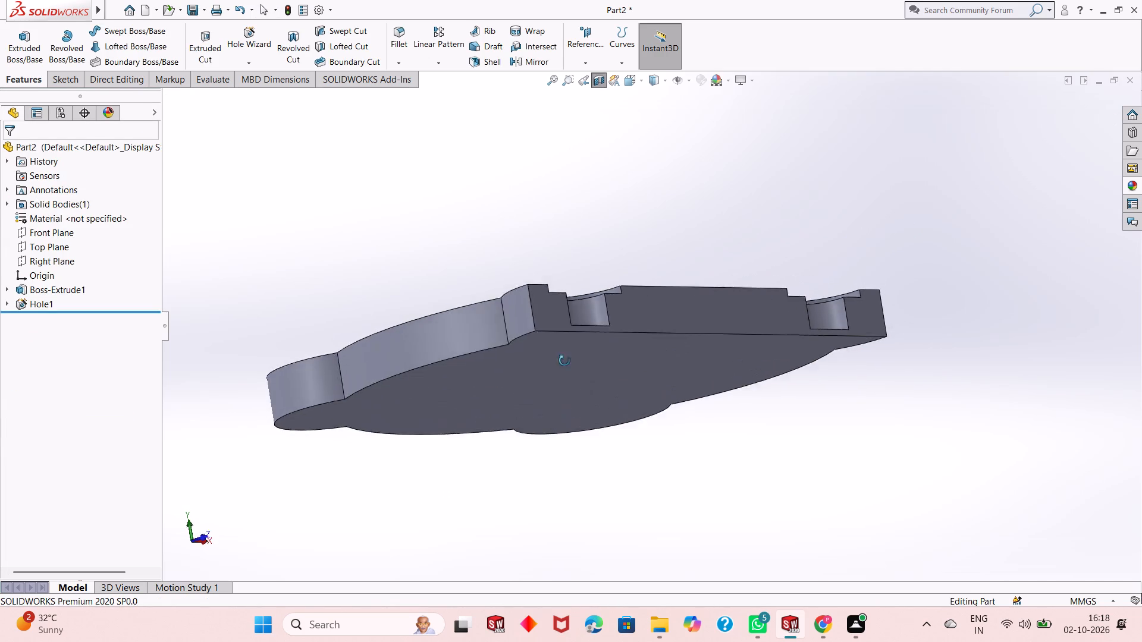
middle_click_drag(564, 361, 517, 418)
scroll(716, 361, "down", 2)
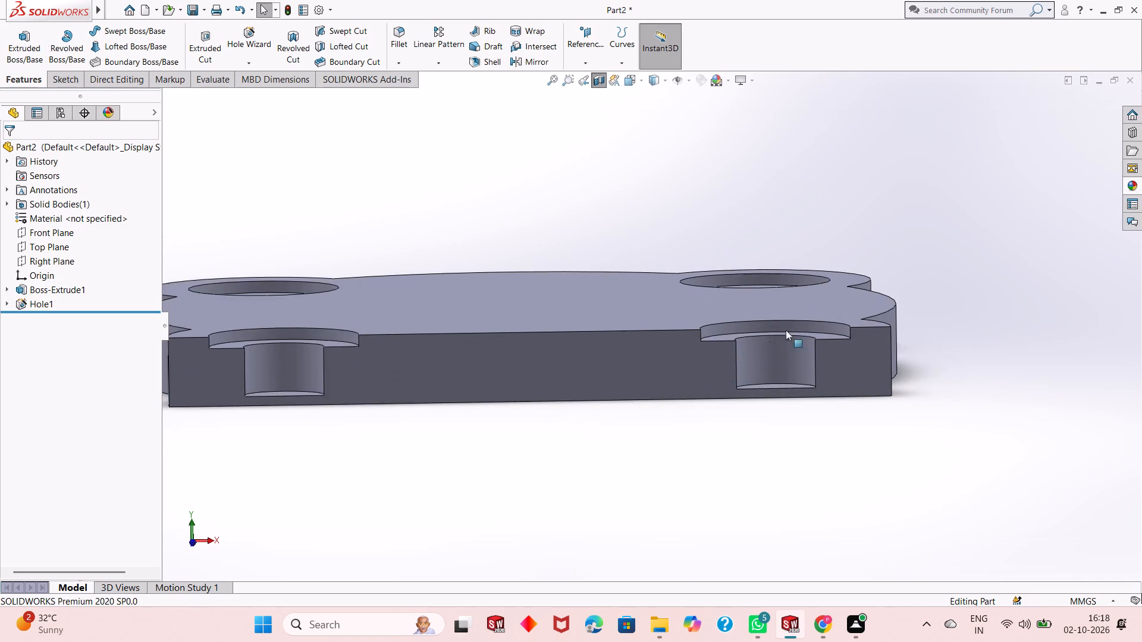
scroll(792, 319, "down", 2)
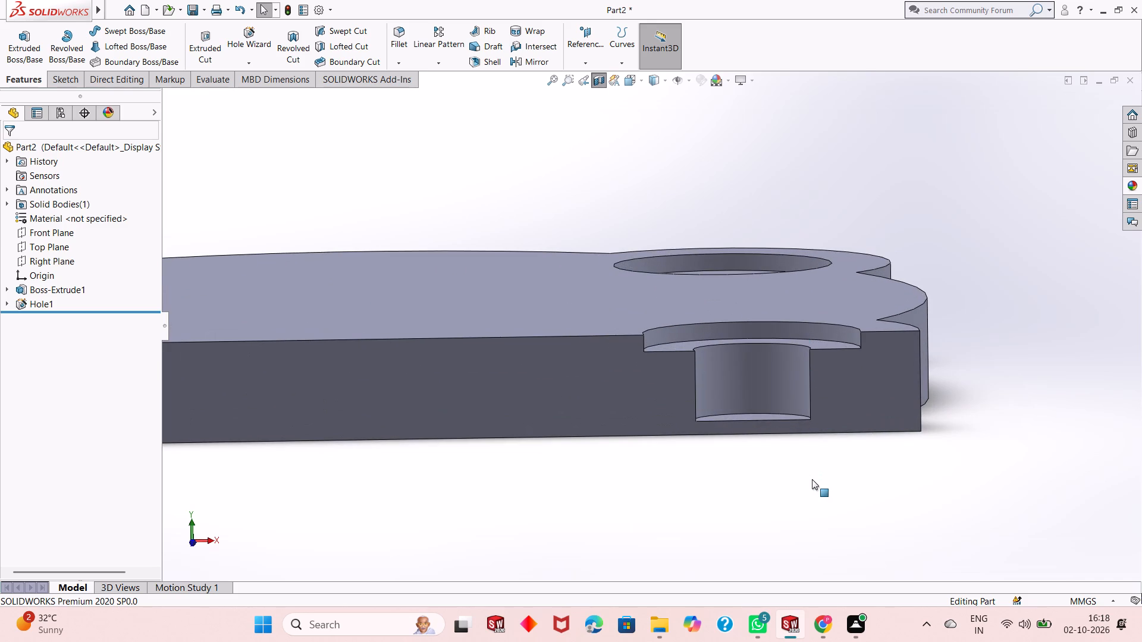
scroll(789, 418, "down", 1)
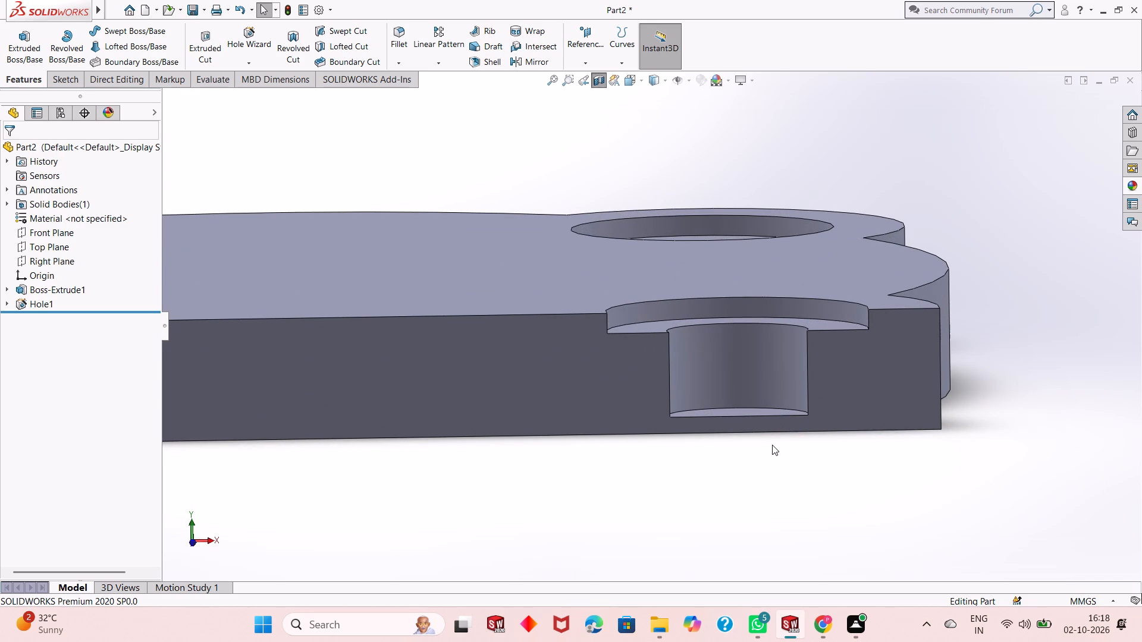
scroll(772, 501, "up", 3)
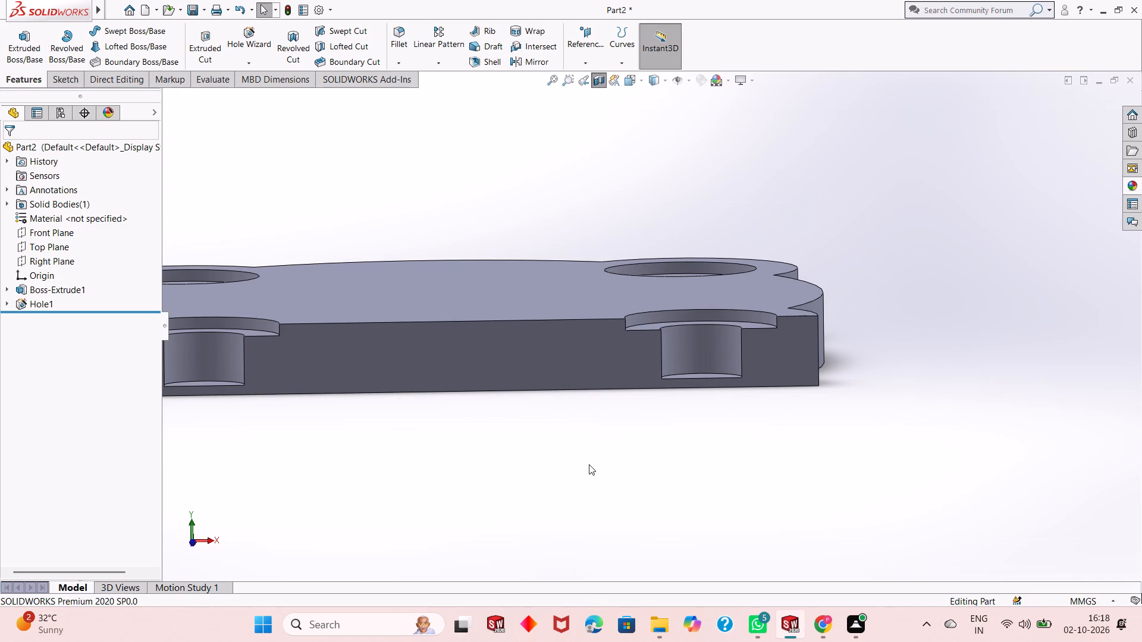
scroll(589, 464, "up", 2)
scroll(528, 311, "down", 2)
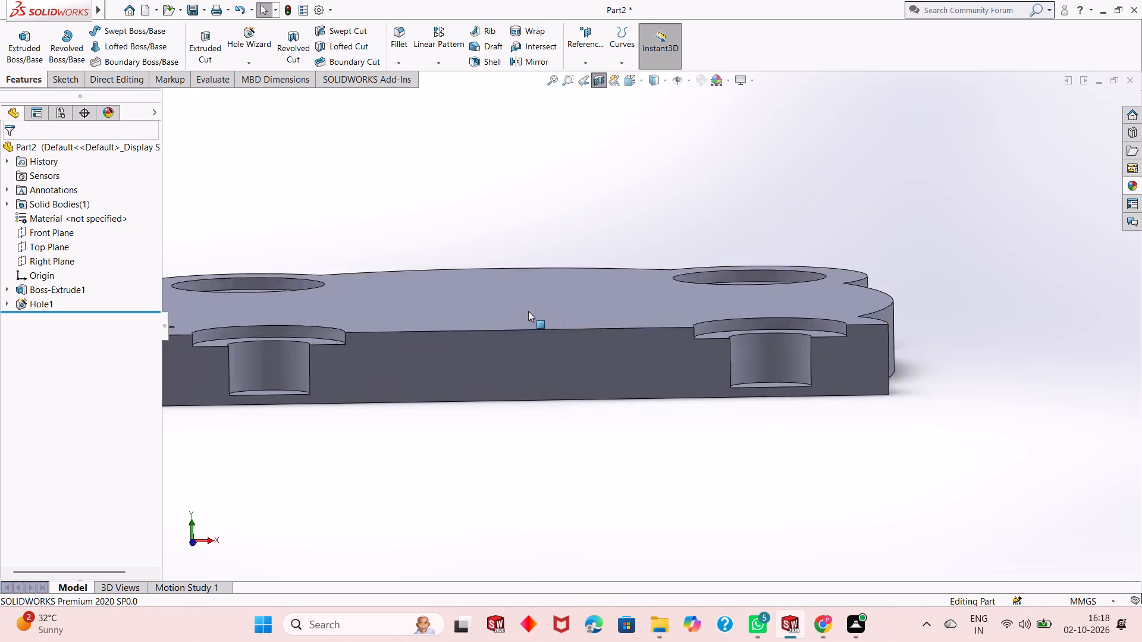
scroll(598, 433, "up", 1)
Check the plate extrusion's depth setting and select the counterbored hole feature to inspect it.
left_click(47, 291)
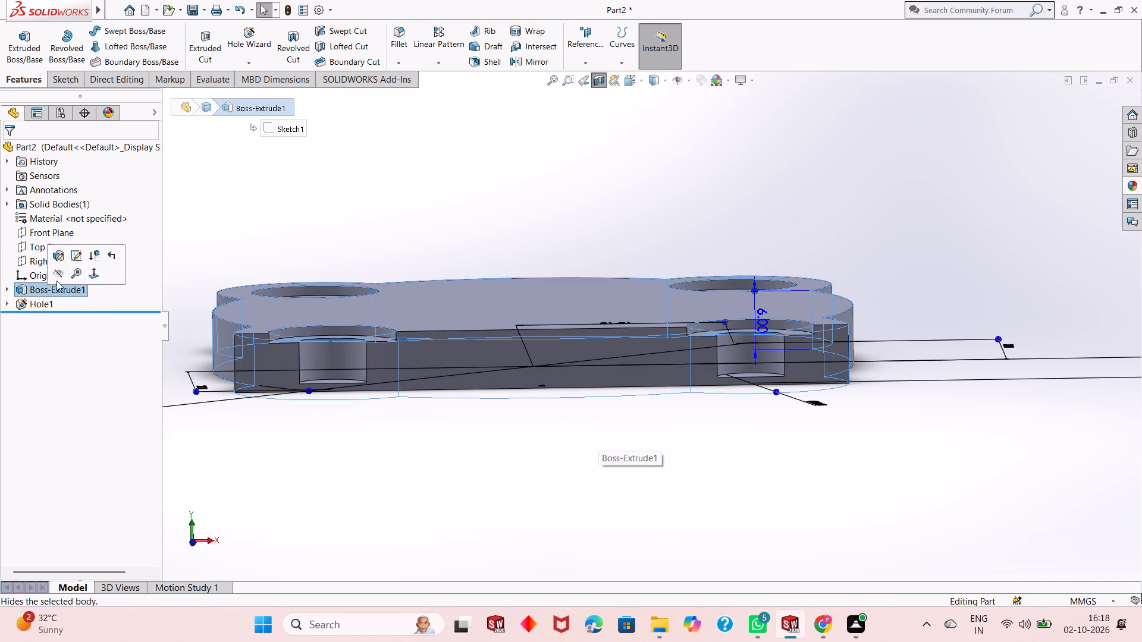
left_click(56, 250)
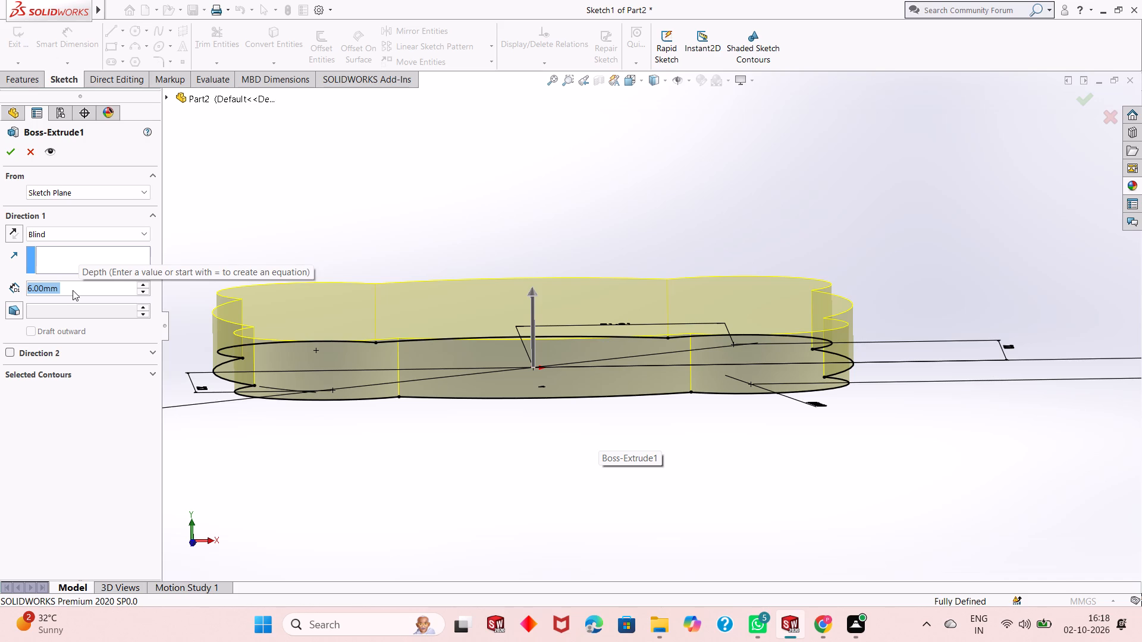
left_click(13, 144)
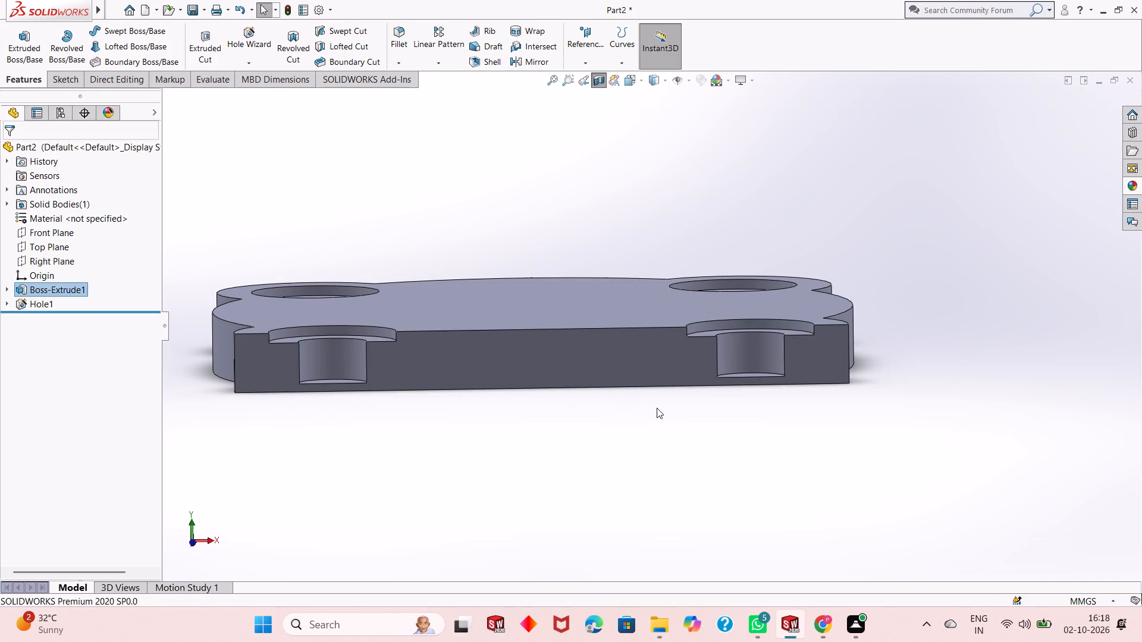
scroll(737, 379, "down", 3)
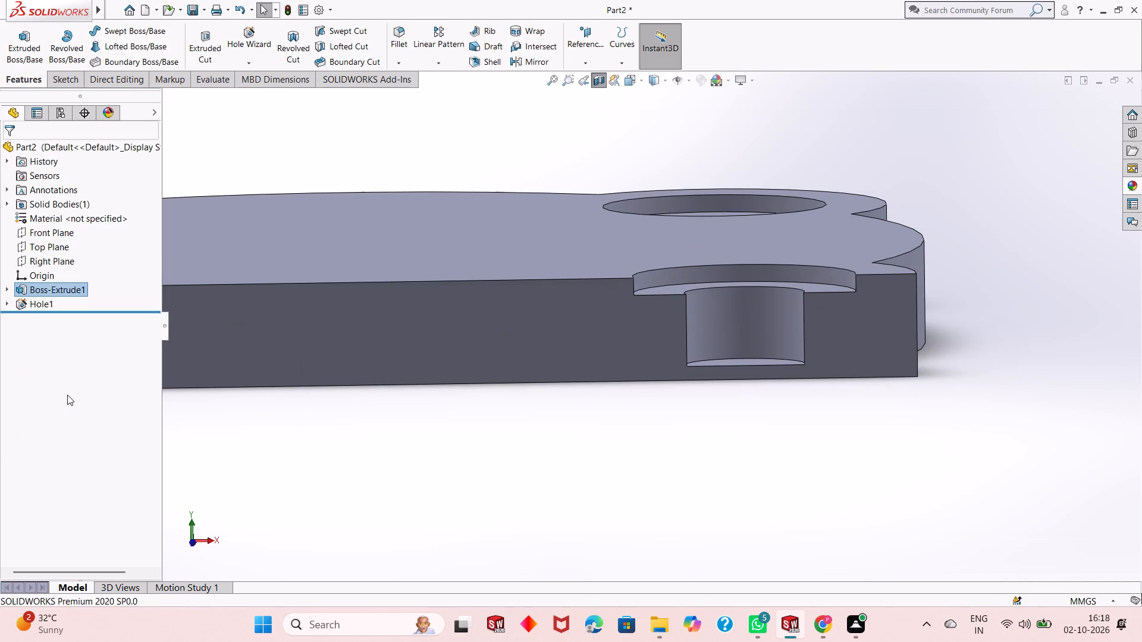
key("Escape")
left_click(21, 302)
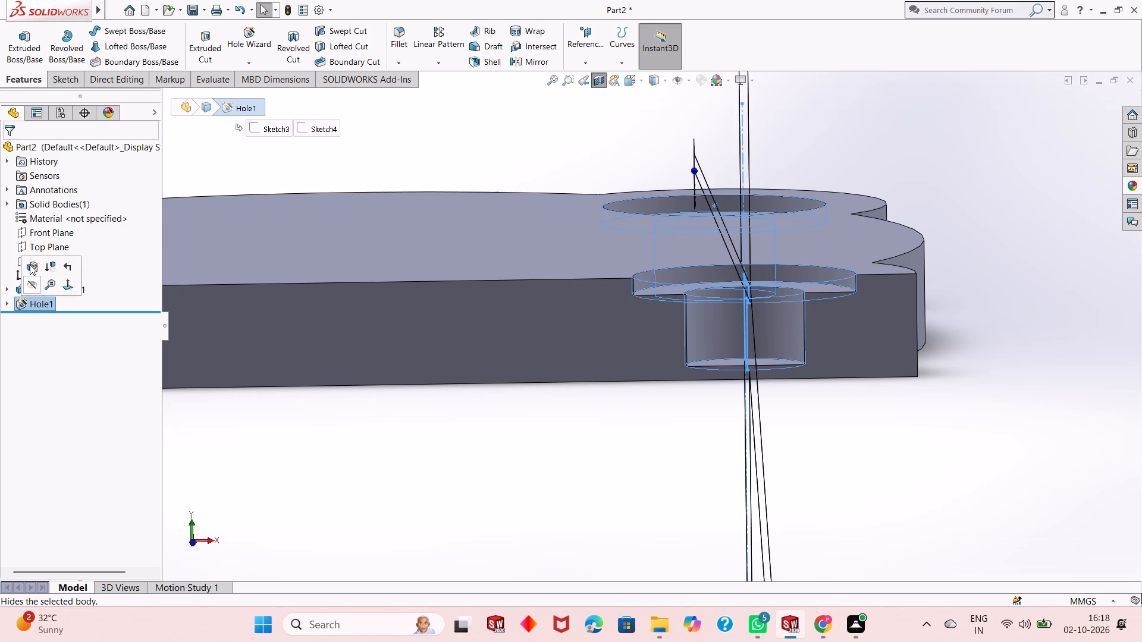
key("Escape")
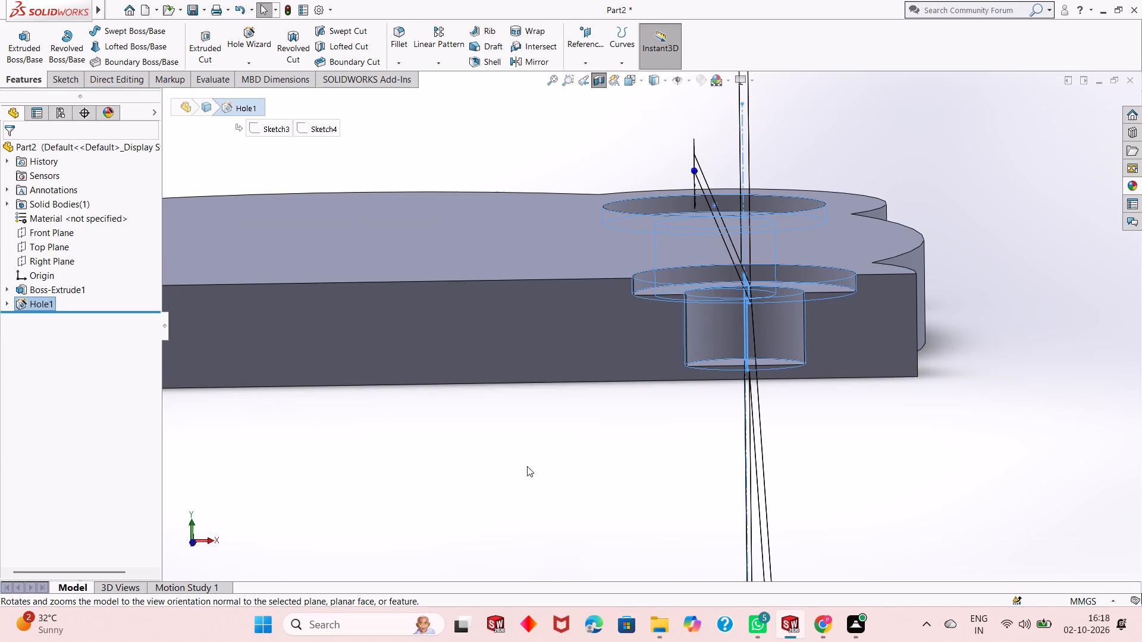
Start a reference plane parallel to the Front Plane and set its offset distance to 15 mm.
left_click(583, 63)
left_click(587, 74)
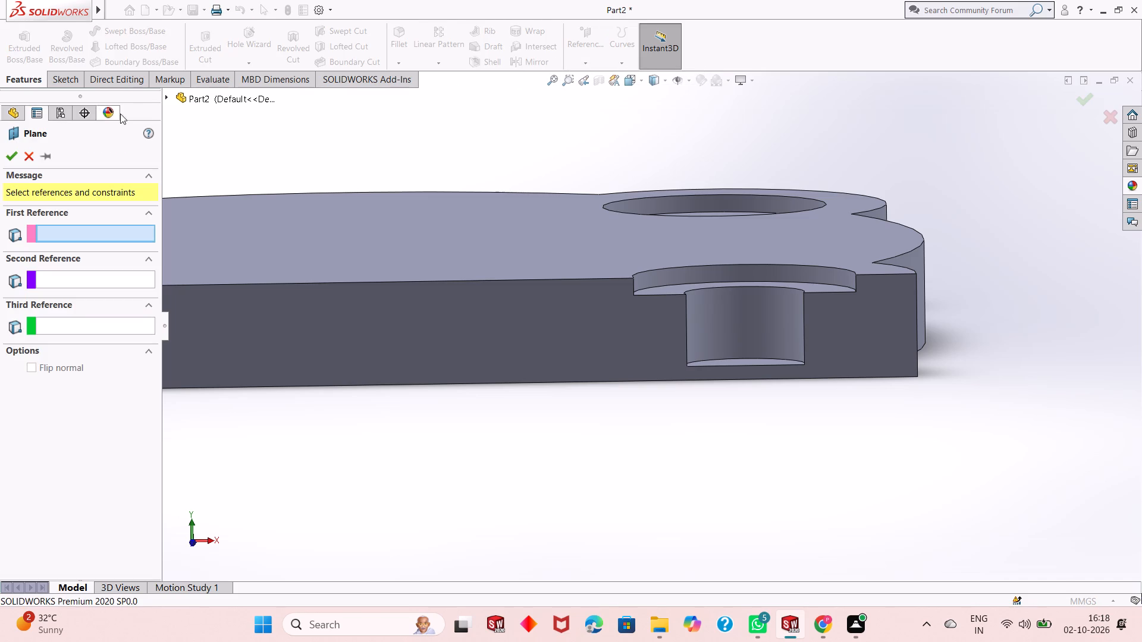
left_click(202, 93)
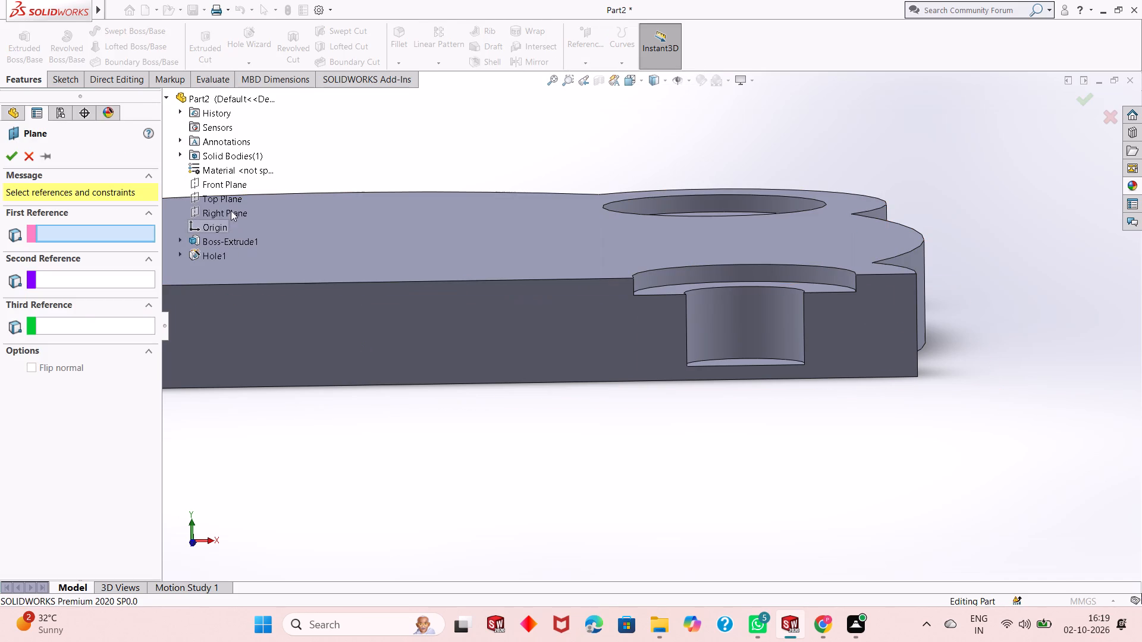
left_click(230, 185)
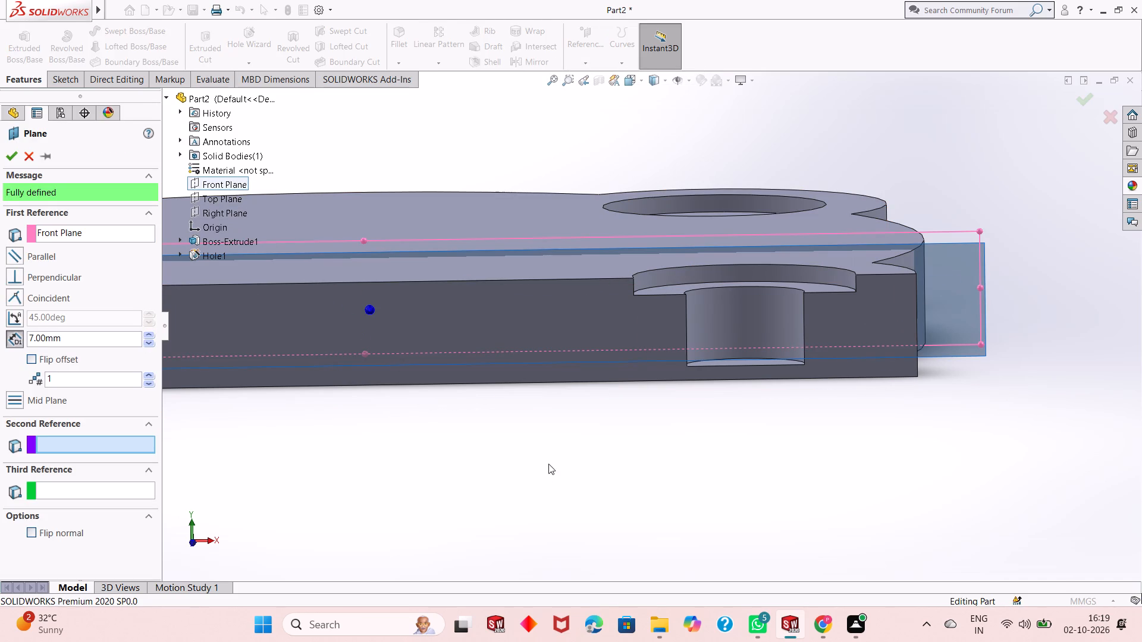
middle_click_drag(629, 420, 584, 455)
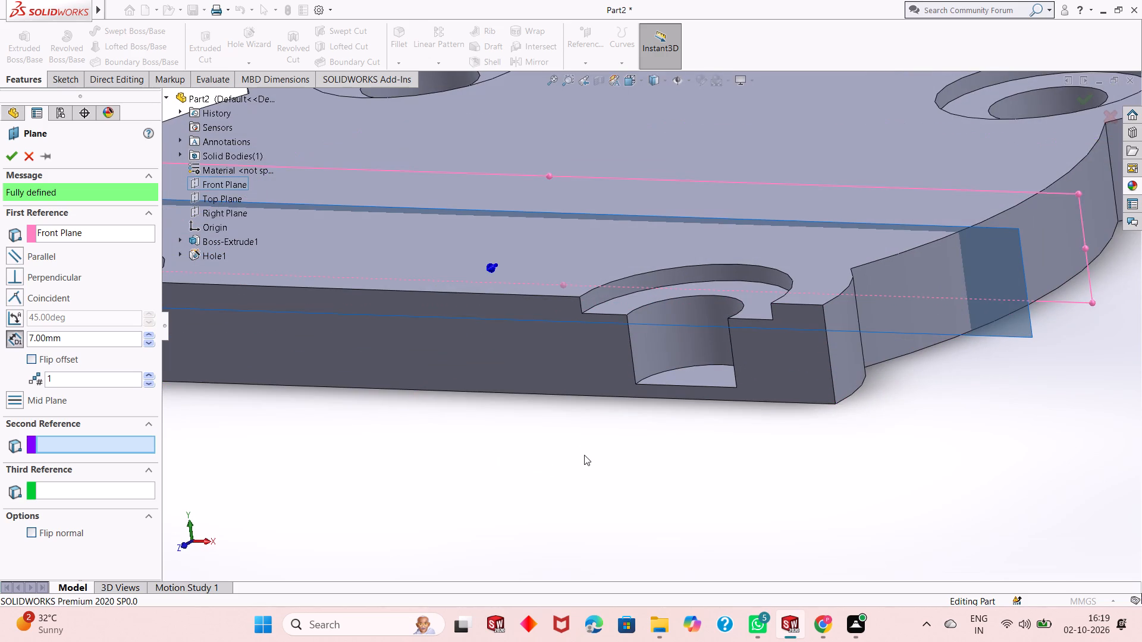
scroll(538, 425, "up", 1)
middle_click_drag(545, 426, 505, 485)
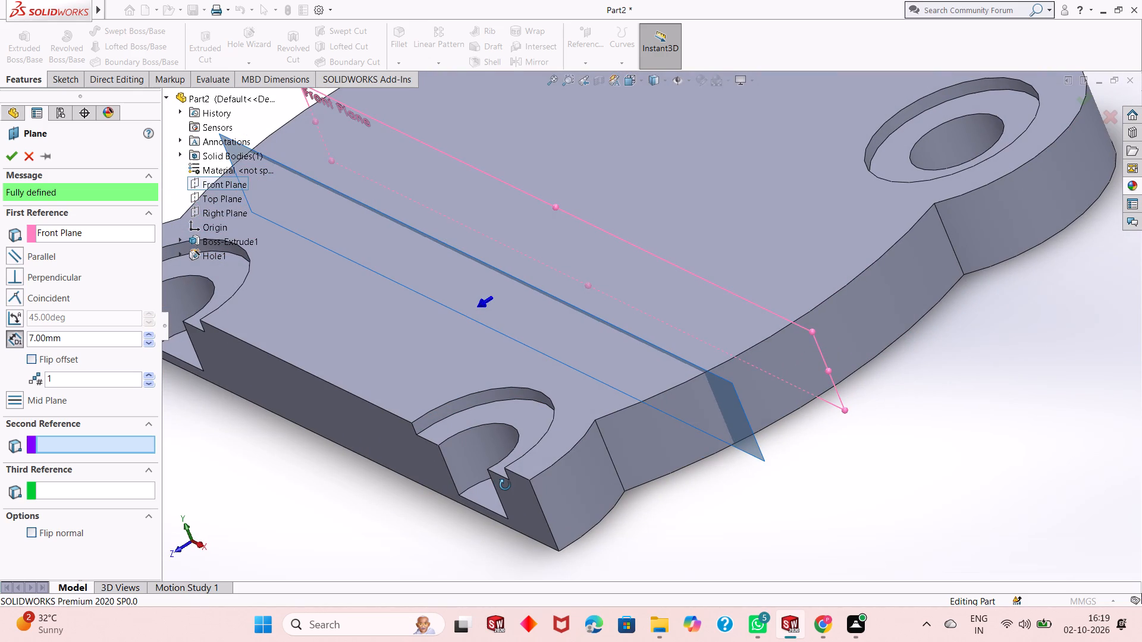
middle_click_drag(505, 485, 513, 474)
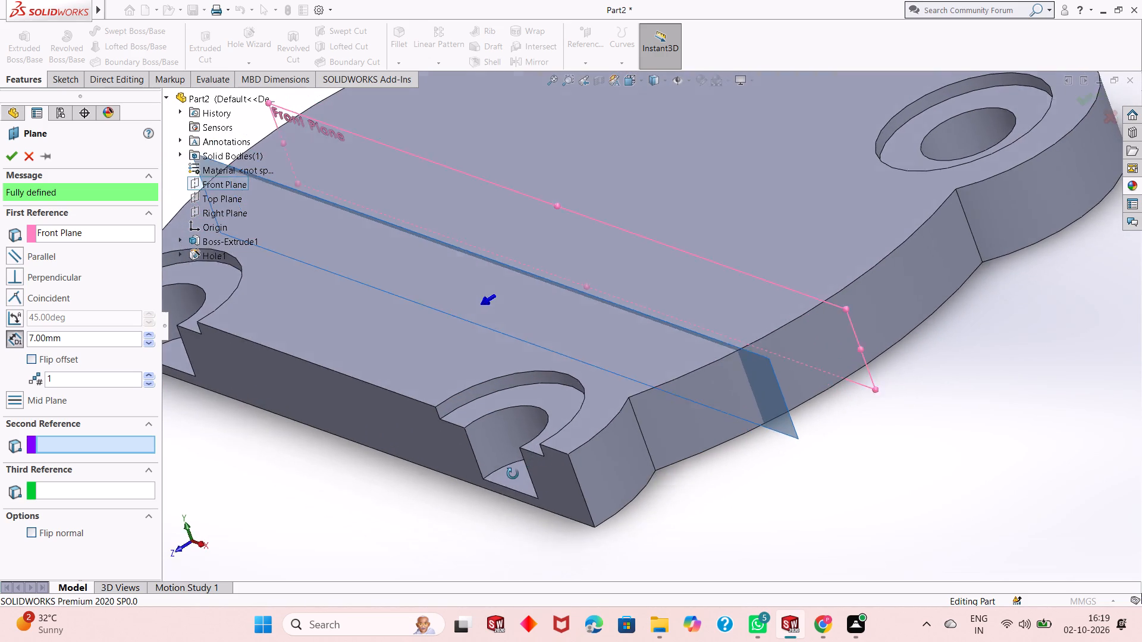
middle_click_drag(513, 474, 537, 454)
double_click(79, 333)
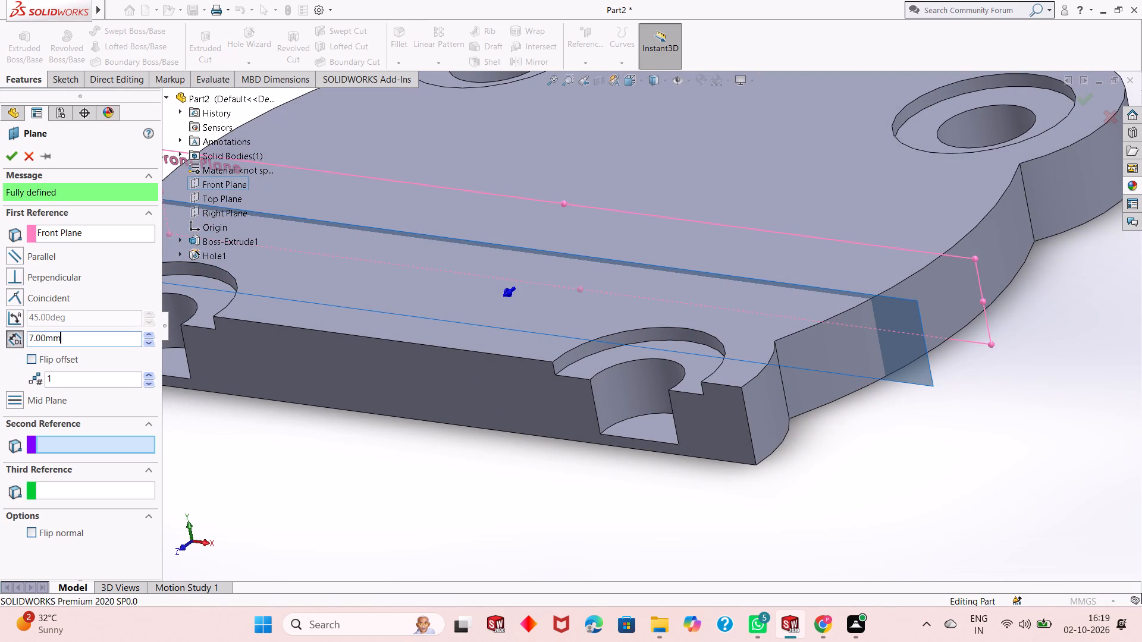
type("15")
key("Return")
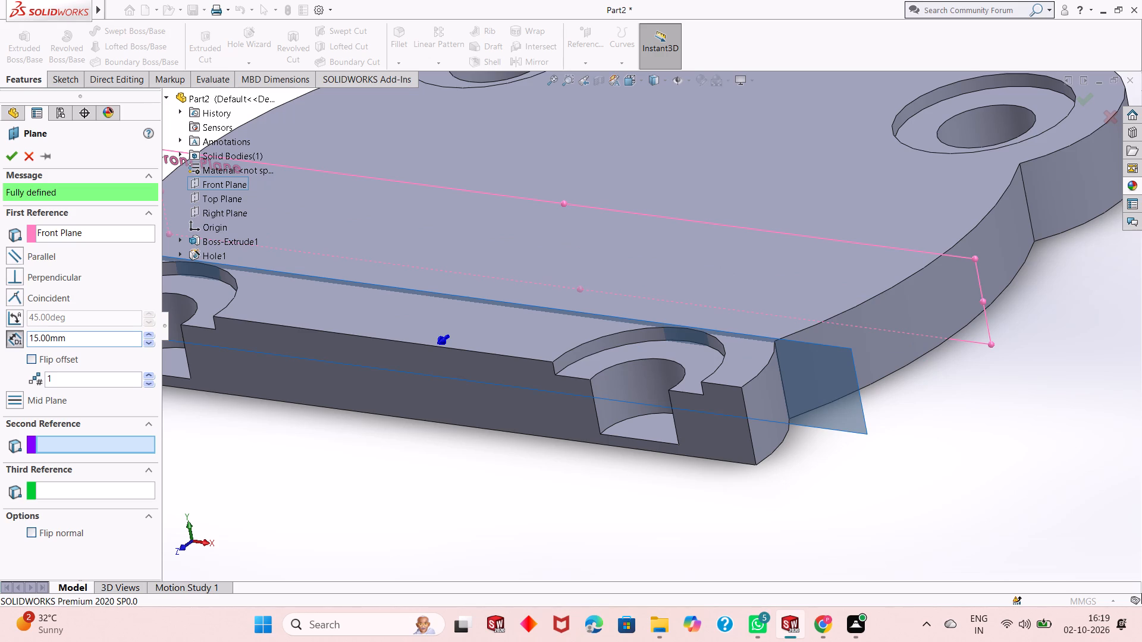
Increase the reference plane's offset to 20 mm and then 25 mm, checking its position against the sectioned holes.
double_click(79, 332)
type("20")
key("Return")
double_click(79, 332)
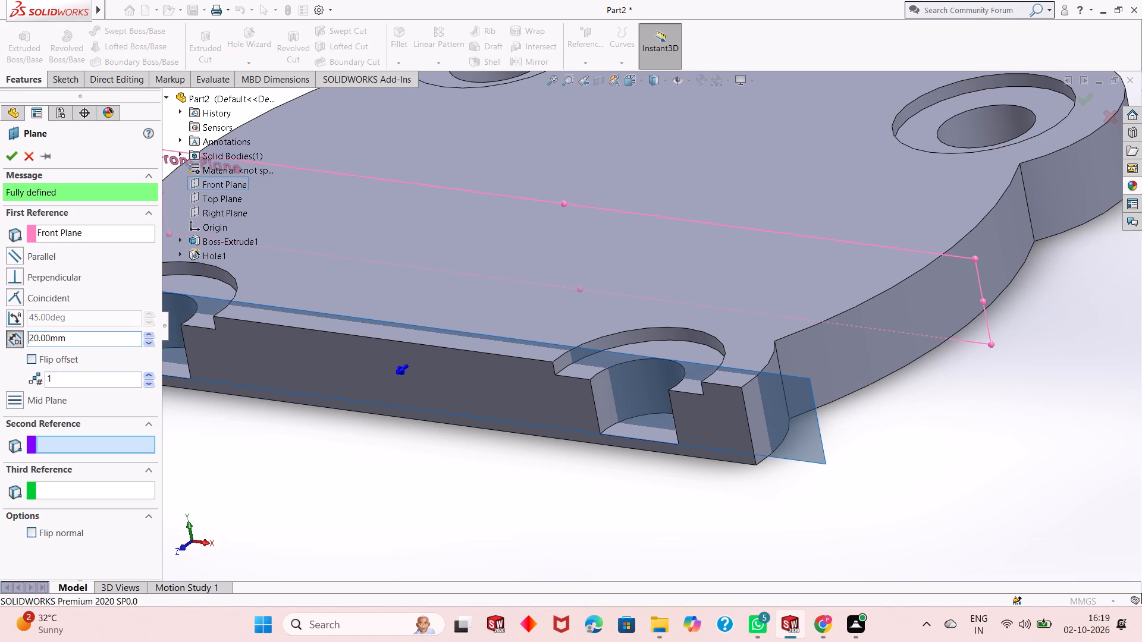
type("25")
key("Return")
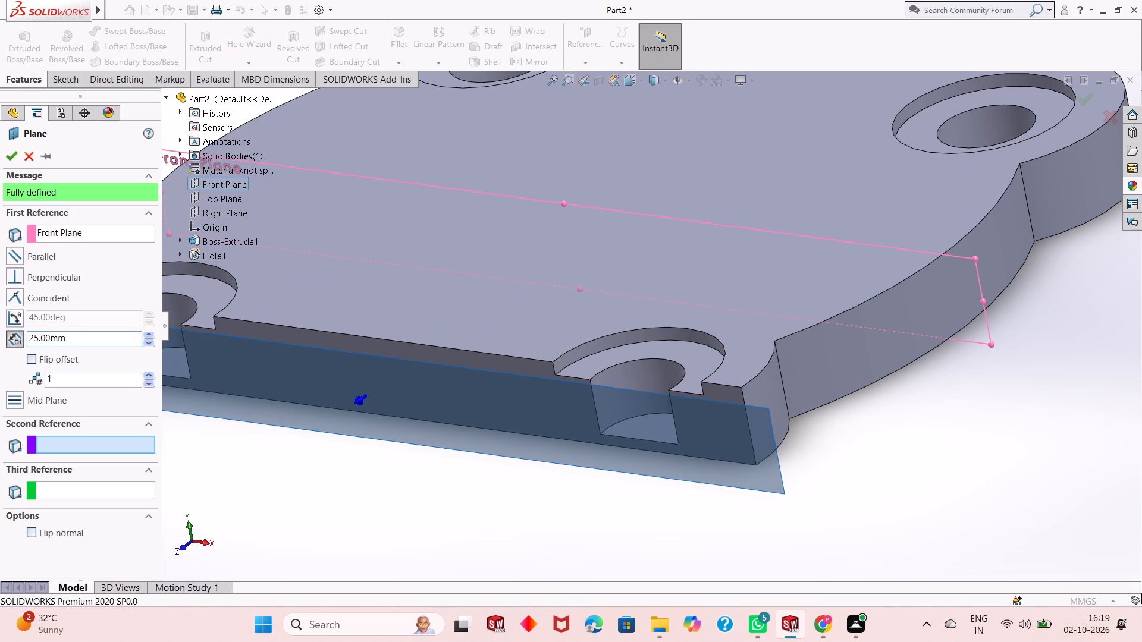
scroll(463, 465, "up", 2)
middle_click_drag(521, 465, 513, 469)
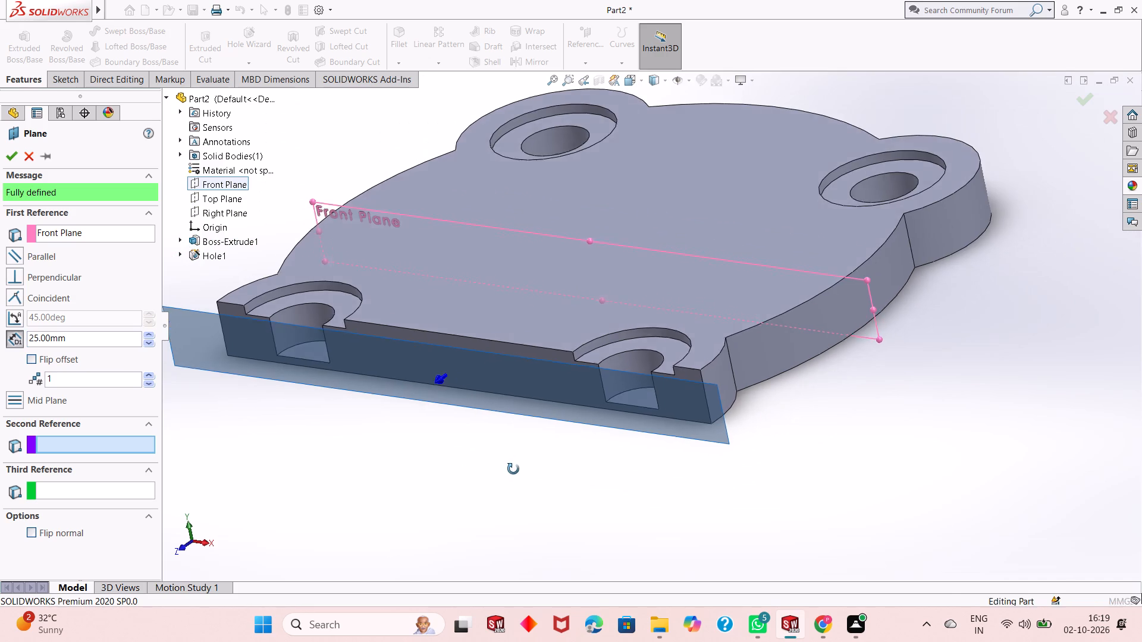
middle_click_drag(513, 469, 487, 499)
scroll(454, 457, "down", 1)
middle_click_drag(454, 457, 446, 476)
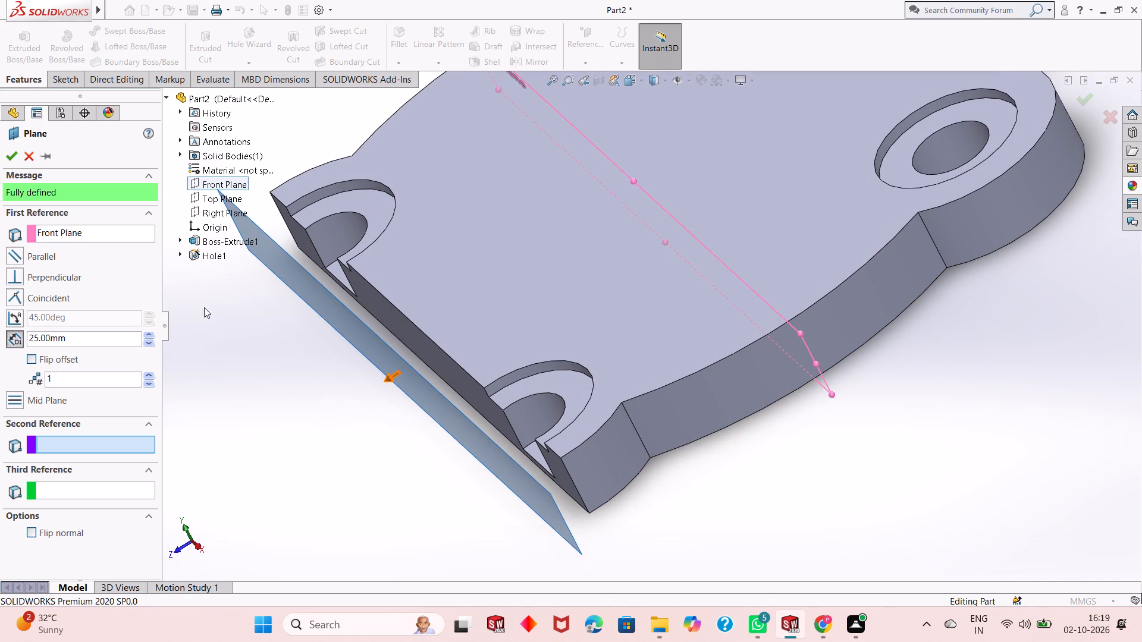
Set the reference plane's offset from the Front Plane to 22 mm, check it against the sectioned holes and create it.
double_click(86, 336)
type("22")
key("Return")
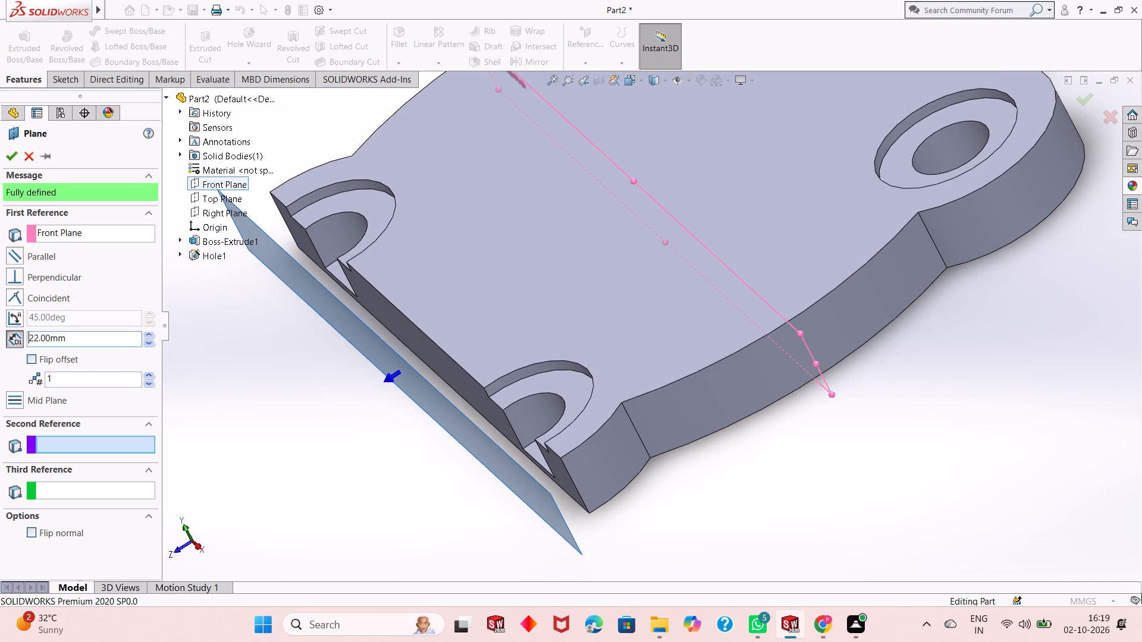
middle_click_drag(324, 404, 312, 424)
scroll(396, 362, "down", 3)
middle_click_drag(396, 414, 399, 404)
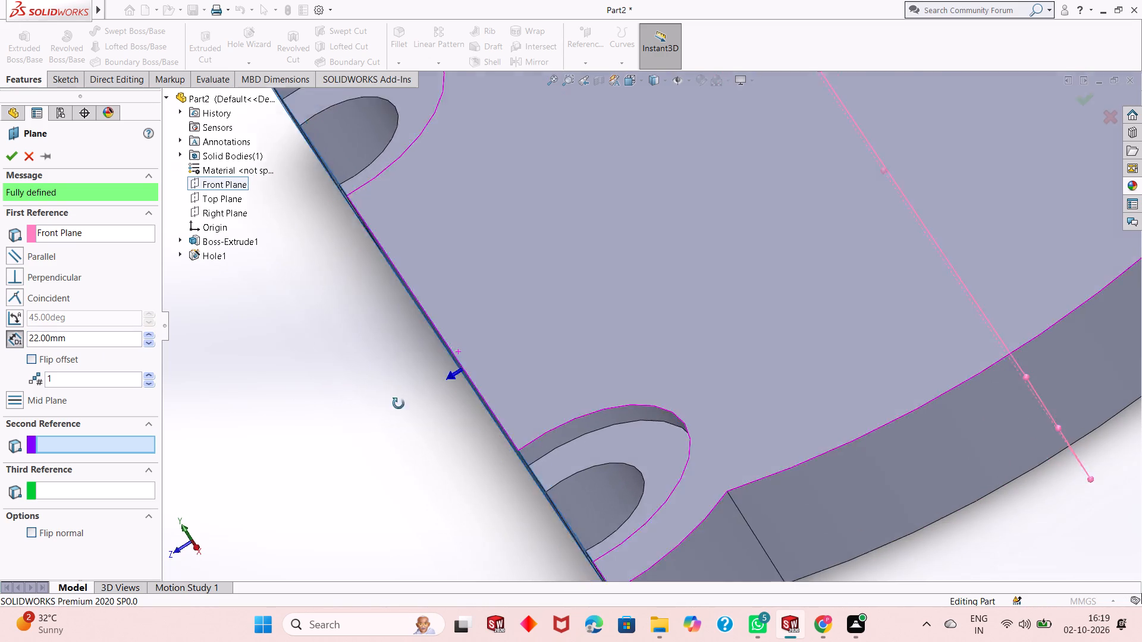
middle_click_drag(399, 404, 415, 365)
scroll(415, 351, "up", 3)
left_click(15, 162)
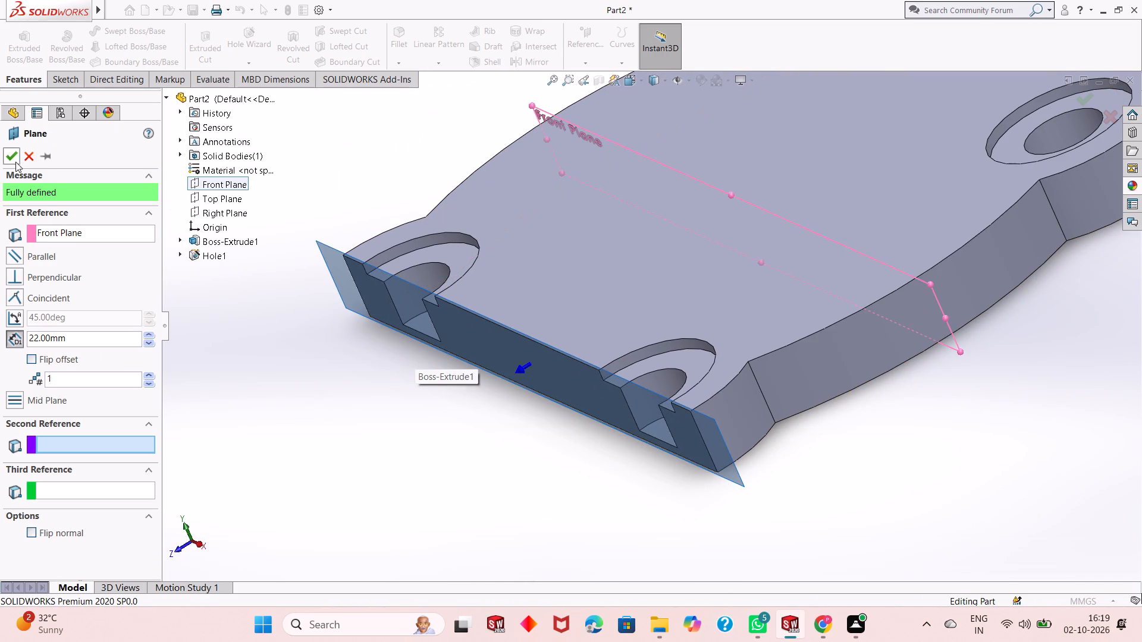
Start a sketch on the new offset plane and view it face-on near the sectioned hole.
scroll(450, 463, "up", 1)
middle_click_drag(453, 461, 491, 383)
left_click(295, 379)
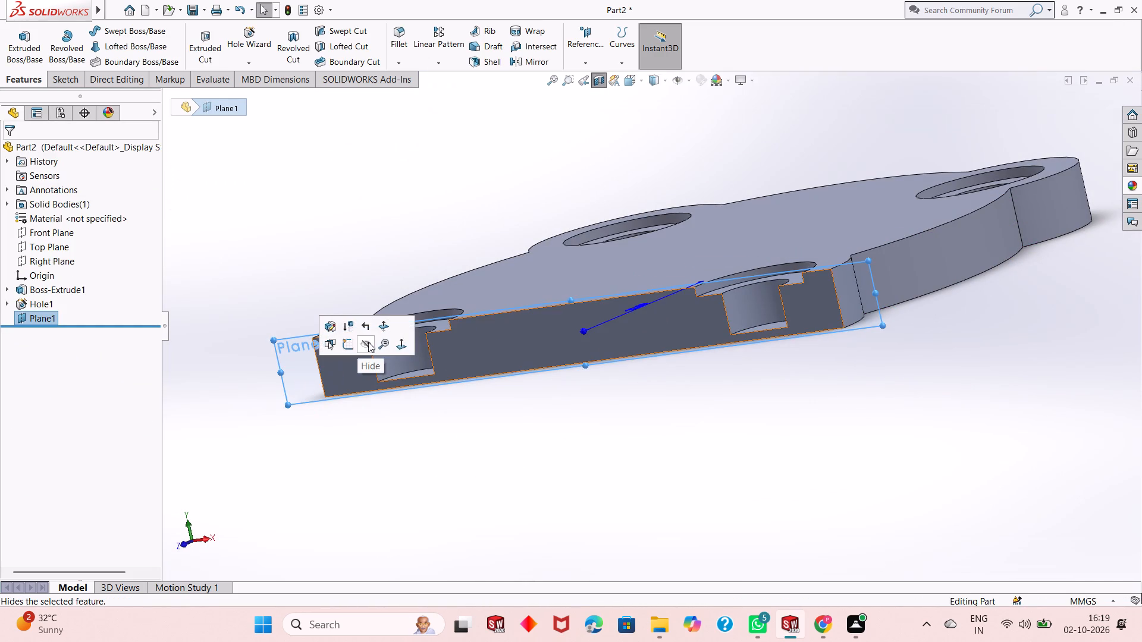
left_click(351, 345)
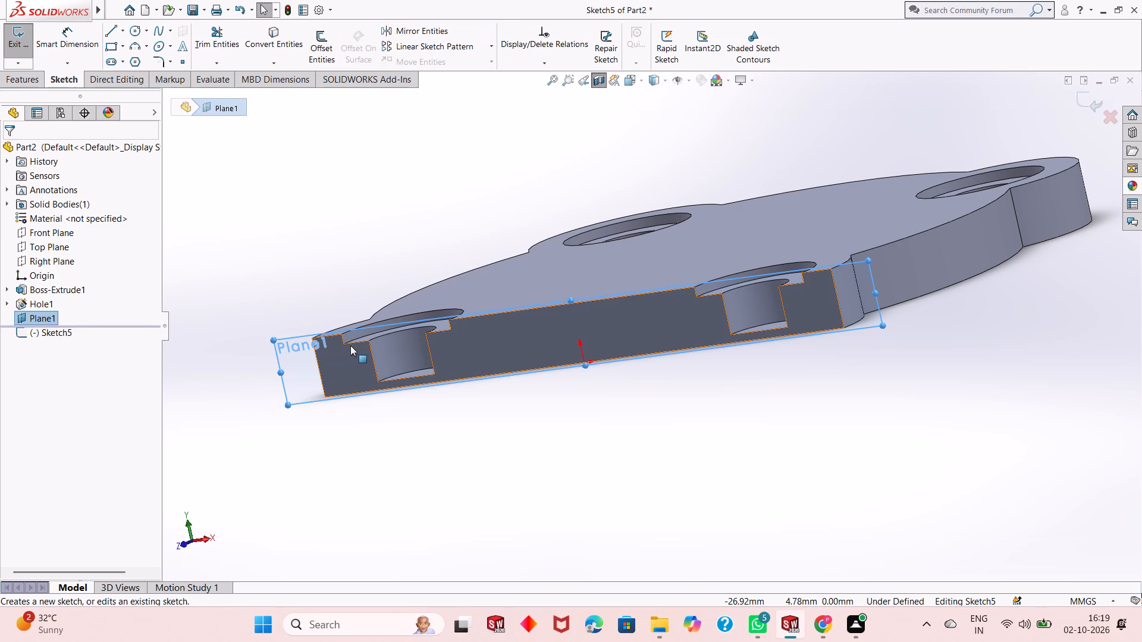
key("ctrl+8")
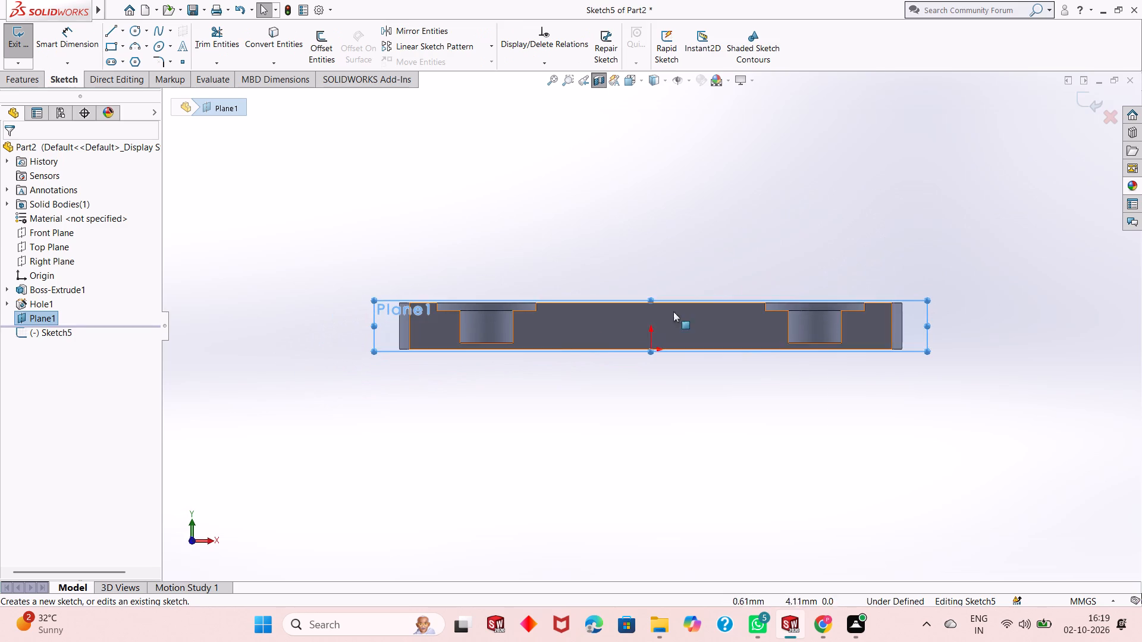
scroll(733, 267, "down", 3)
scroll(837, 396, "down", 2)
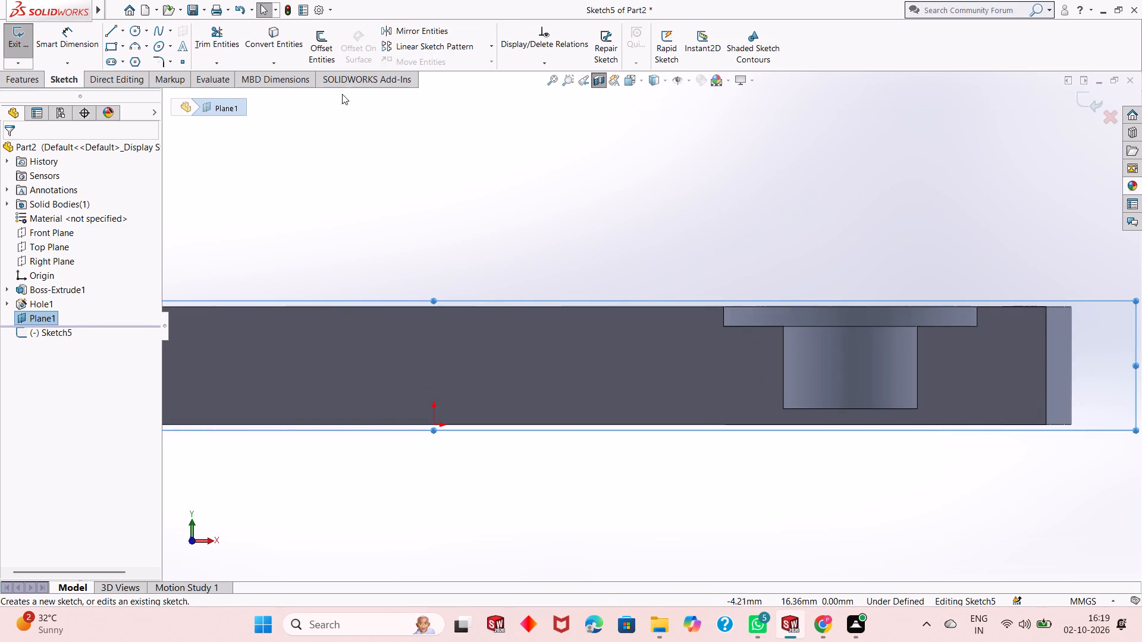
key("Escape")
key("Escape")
Gauge the depths of the counterbored hole and the plate using uncommitted sketch lines on the section.
left_click(106, 33)
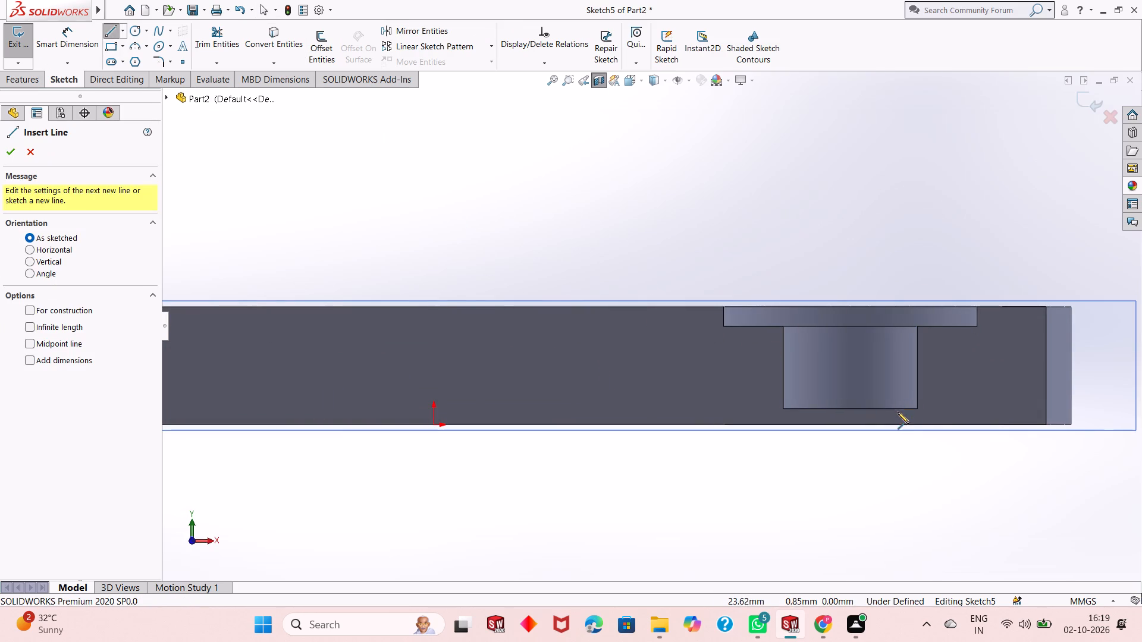
left_click(919, 328)
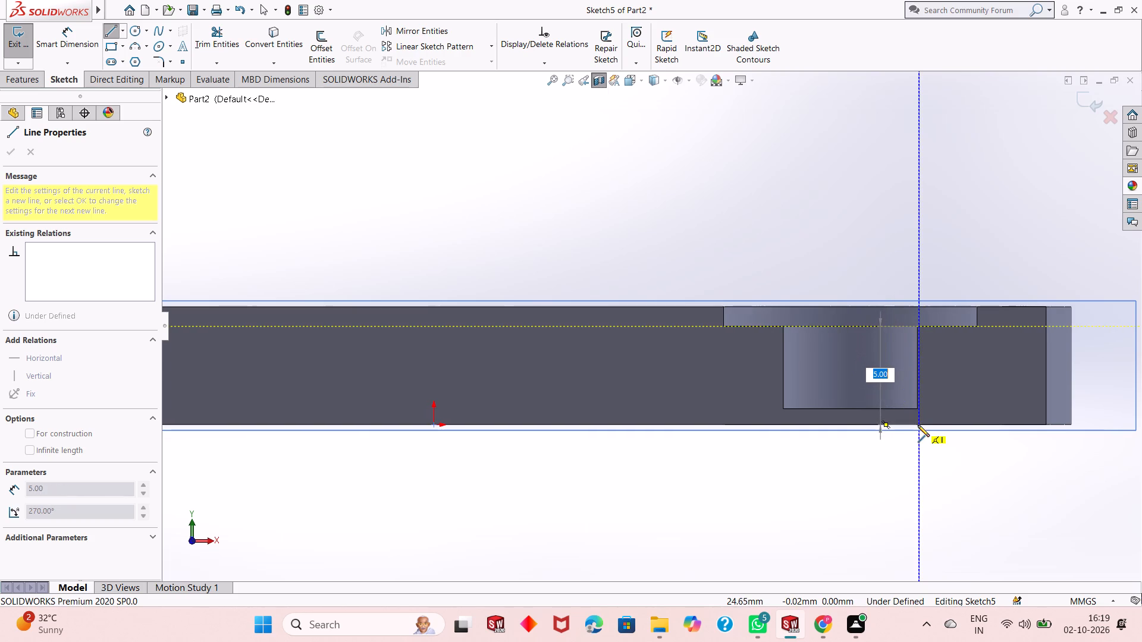
key("Escape")
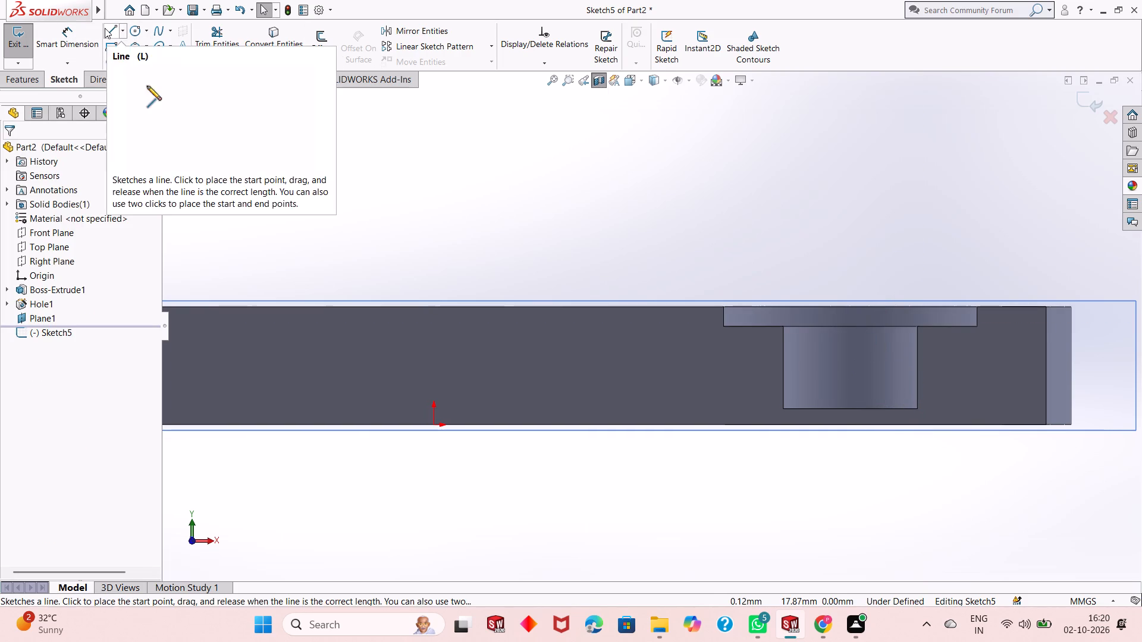
left_click(105, 28)
left_click(919, 326)
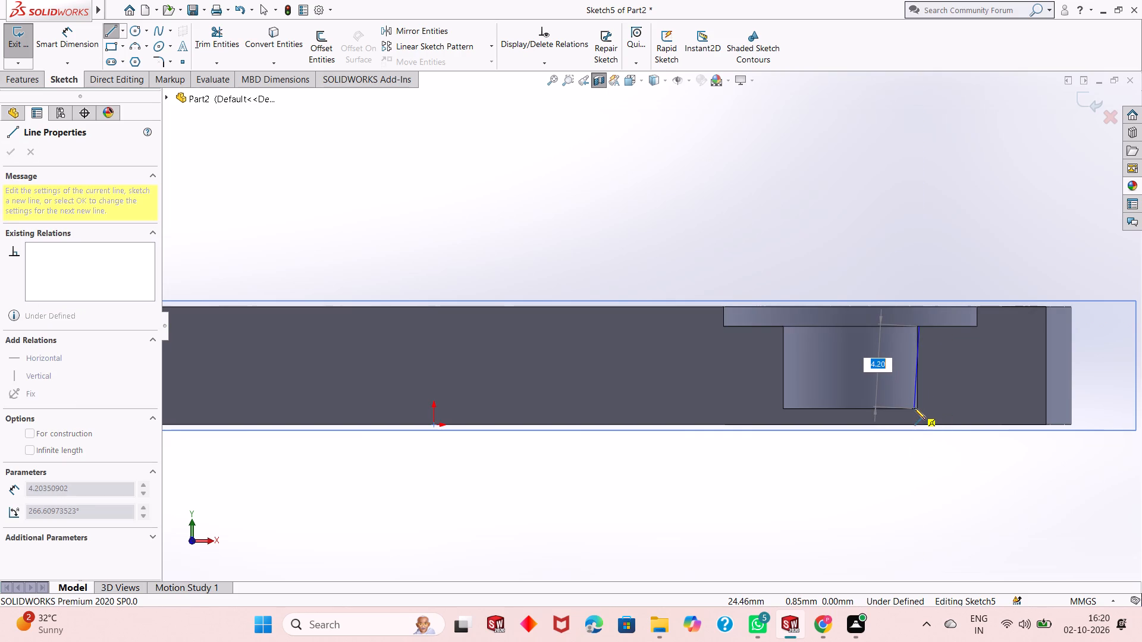
key("Escape")
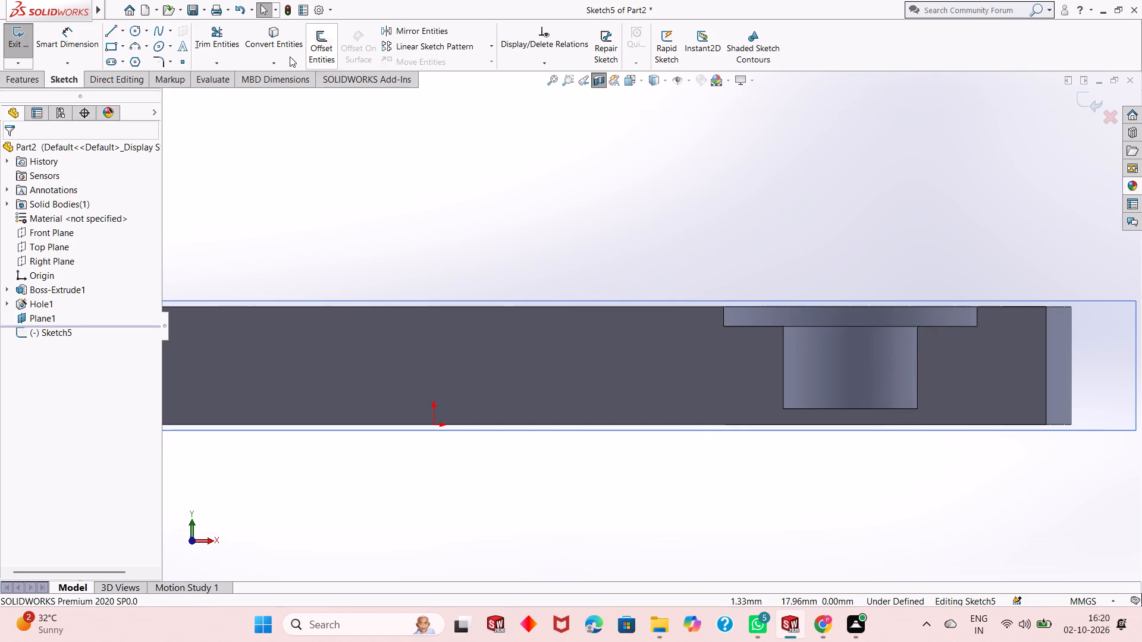
left_click(109, 16)
left_click(109, 40)
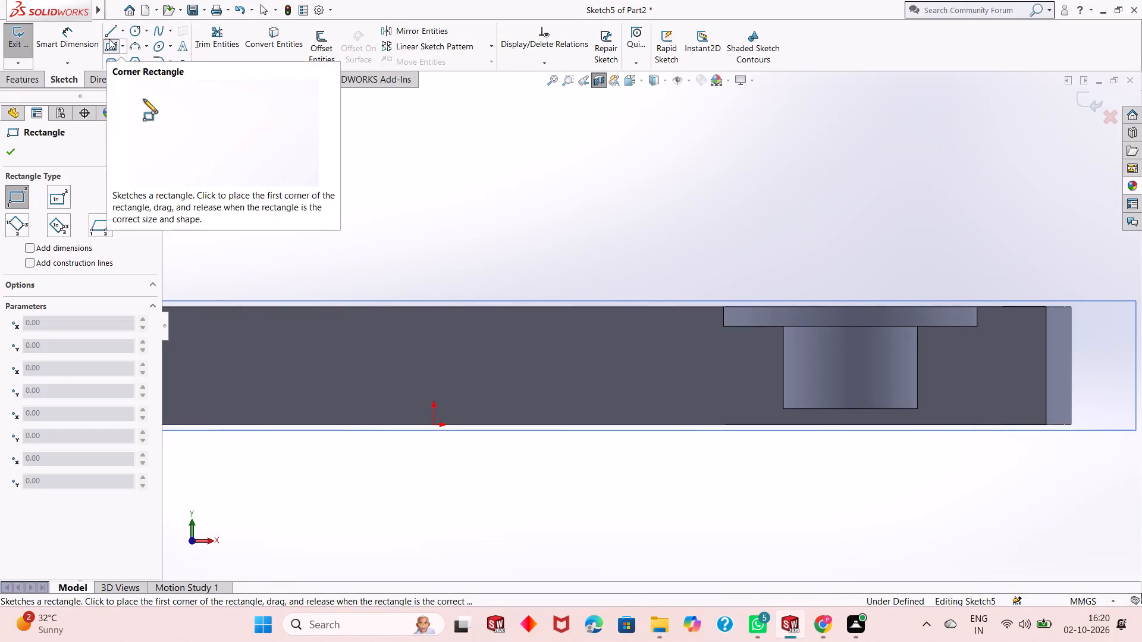
key("Escape")
left_click(105, 29)
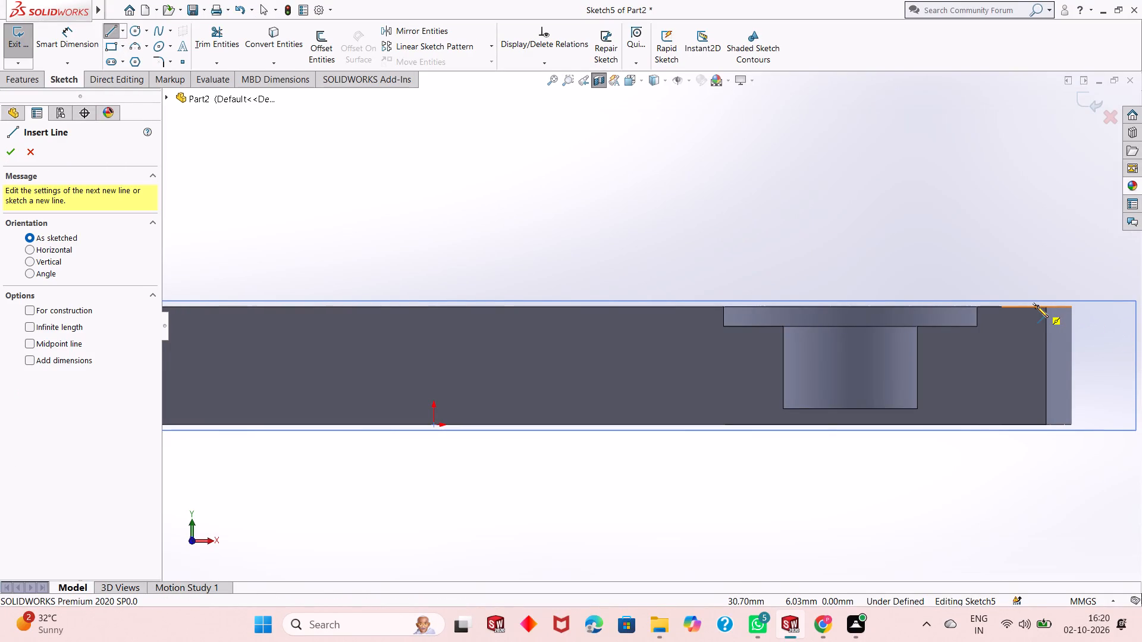
left_click(1036, 306)
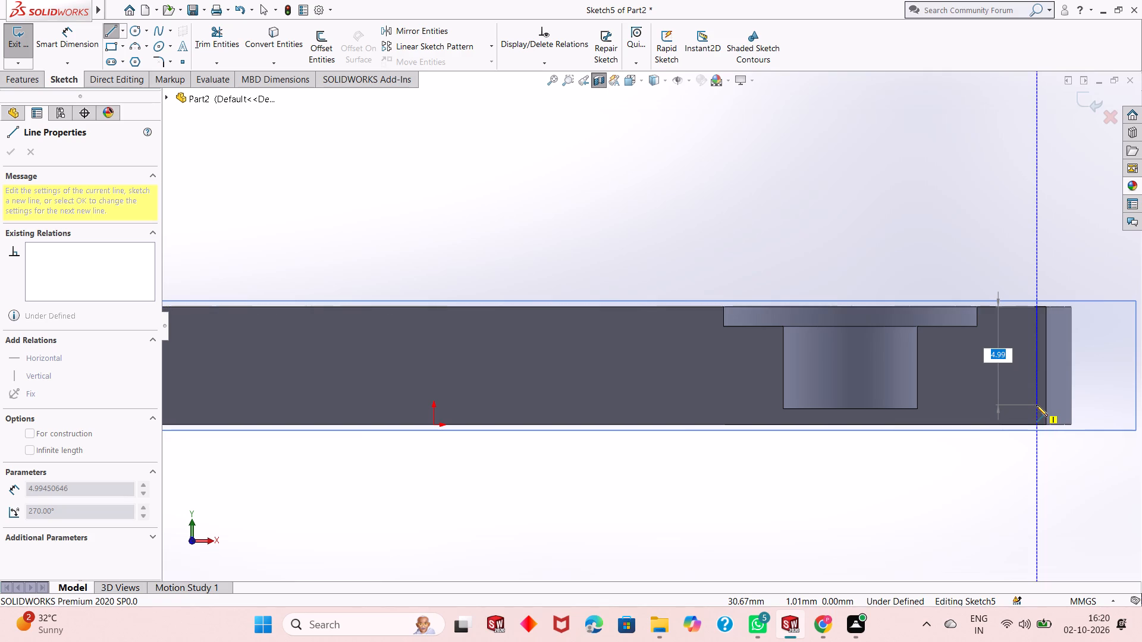
key("Escape")
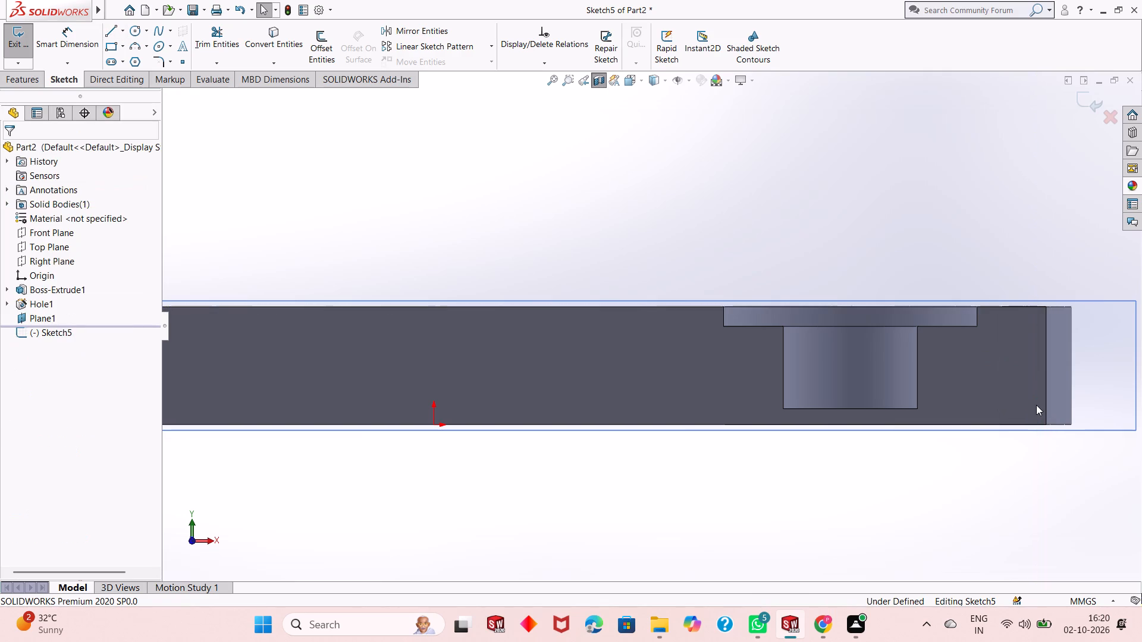
key("Escape")
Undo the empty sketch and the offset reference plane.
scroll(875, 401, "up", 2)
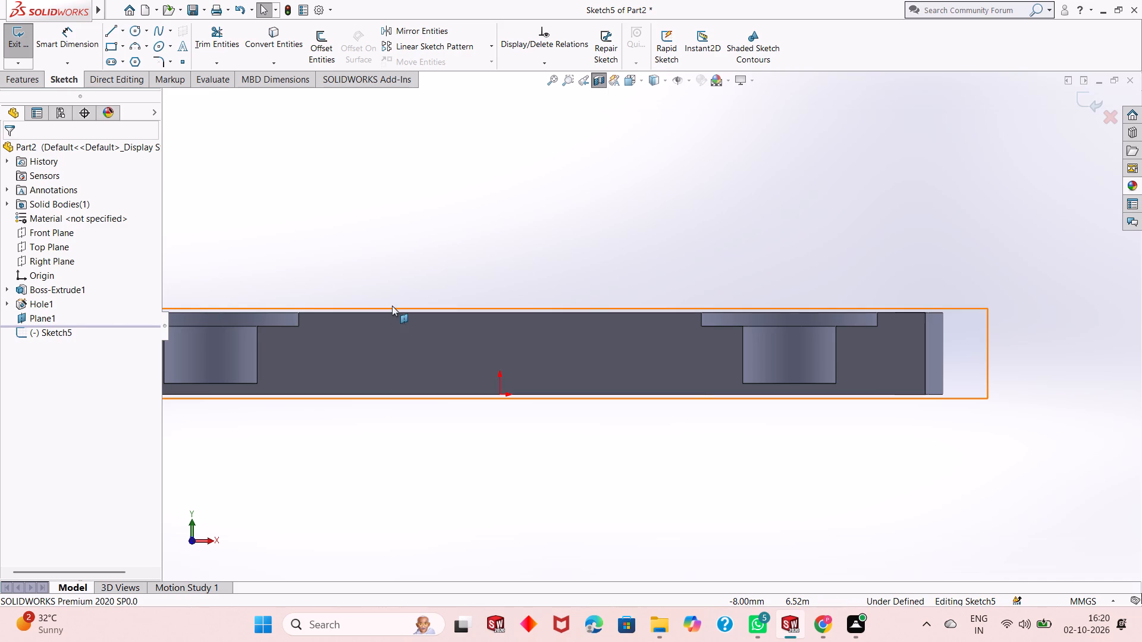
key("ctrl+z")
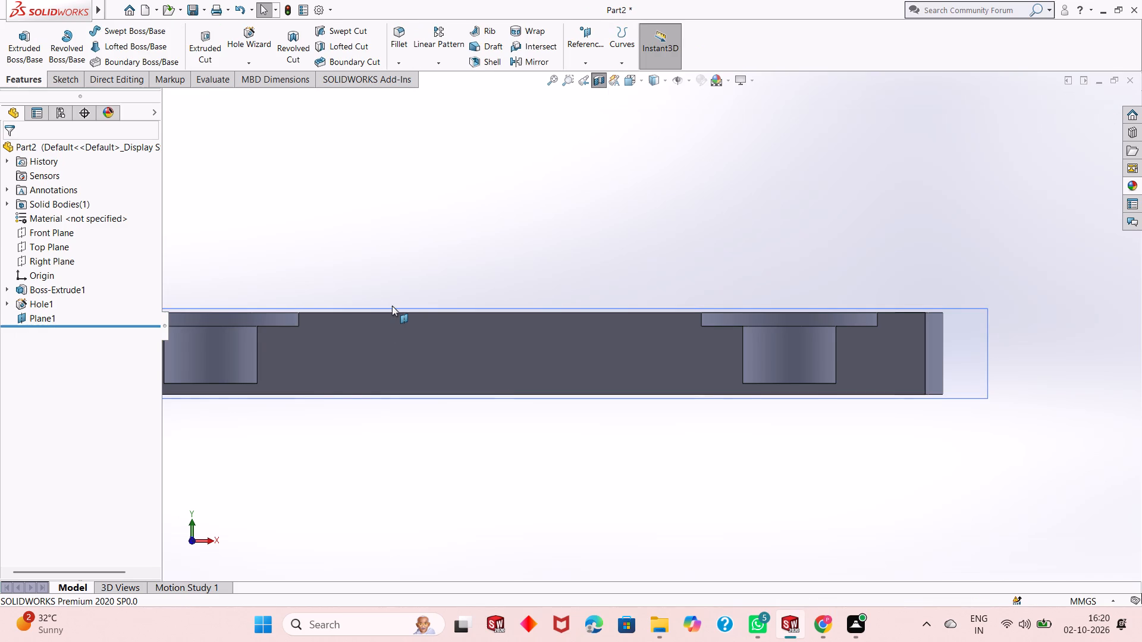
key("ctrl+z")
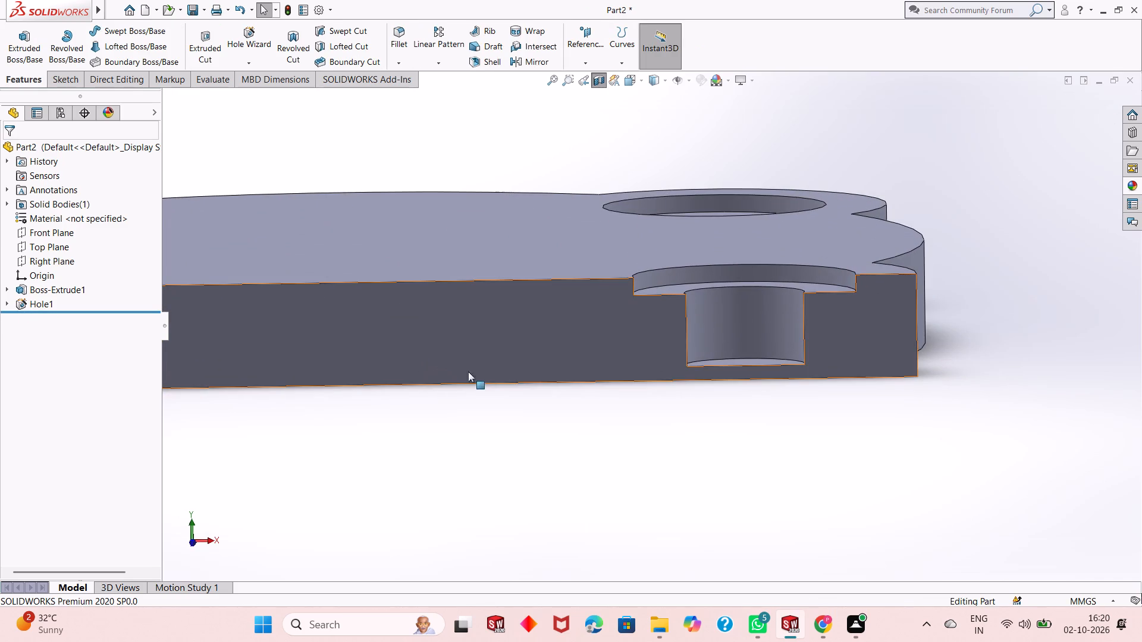
Edit the counterbored hole feature, setting its depth to 7 mm, and check the preview against the plate's bottom face.
left_click(18, 304)
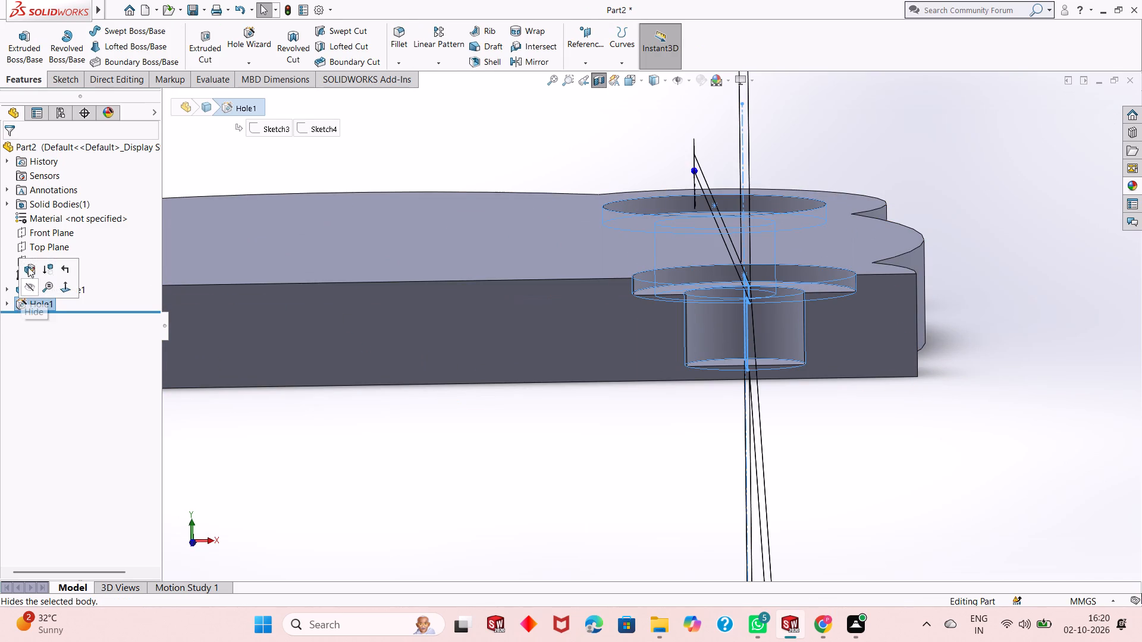
left_click(28, 267)
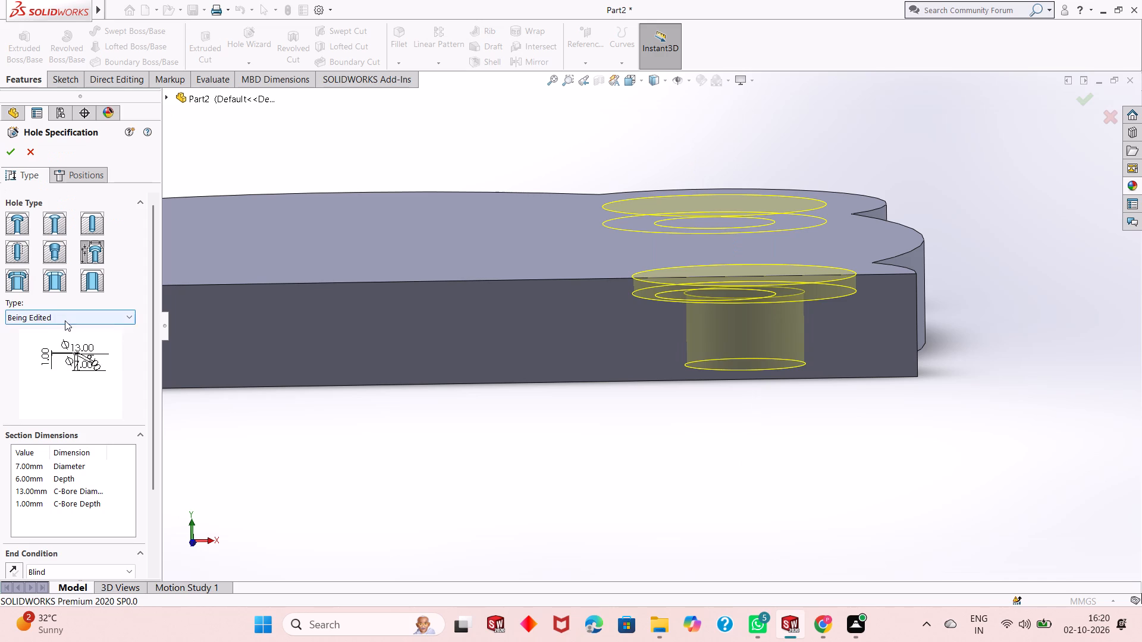
double_click(29, 479)
key("7")
key("Return")
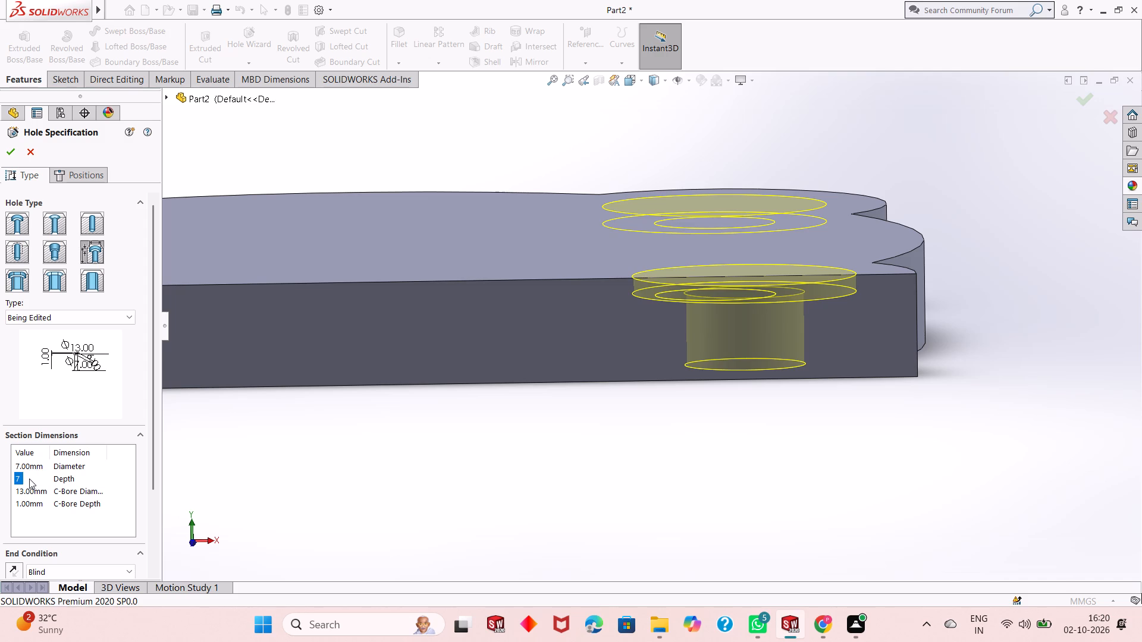
middle_click_drag(639, 489, 669, 461)
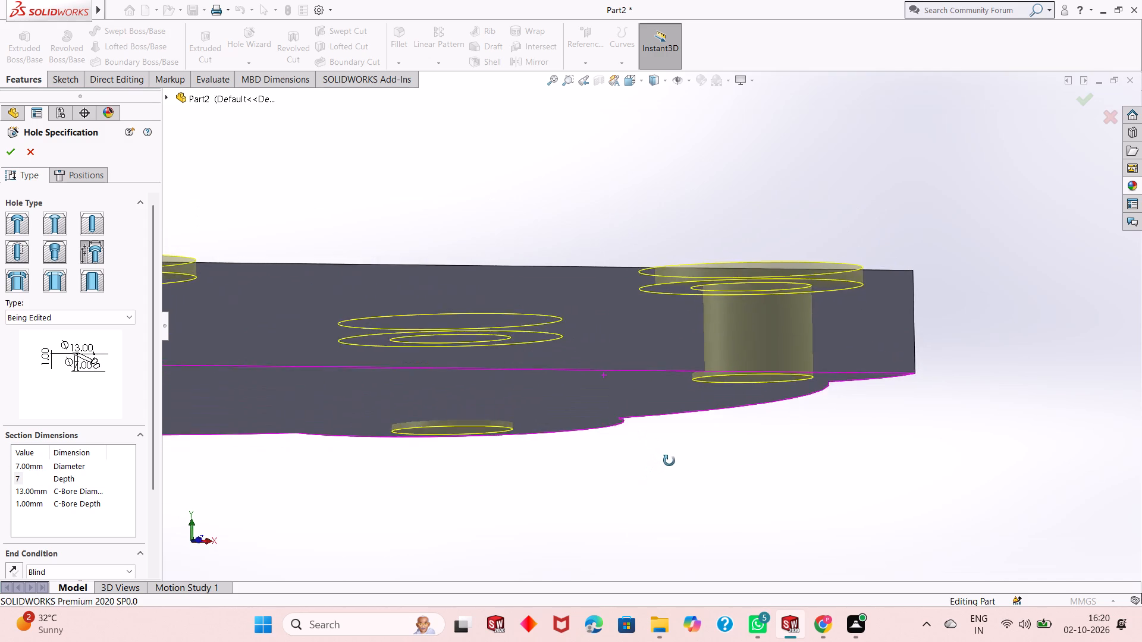
middle_click_drag(669, 461, 670, 467)
scroll(706, 367, "down", 6)
middle_click(681, 474)
scroll(680, 477, "up", 2)
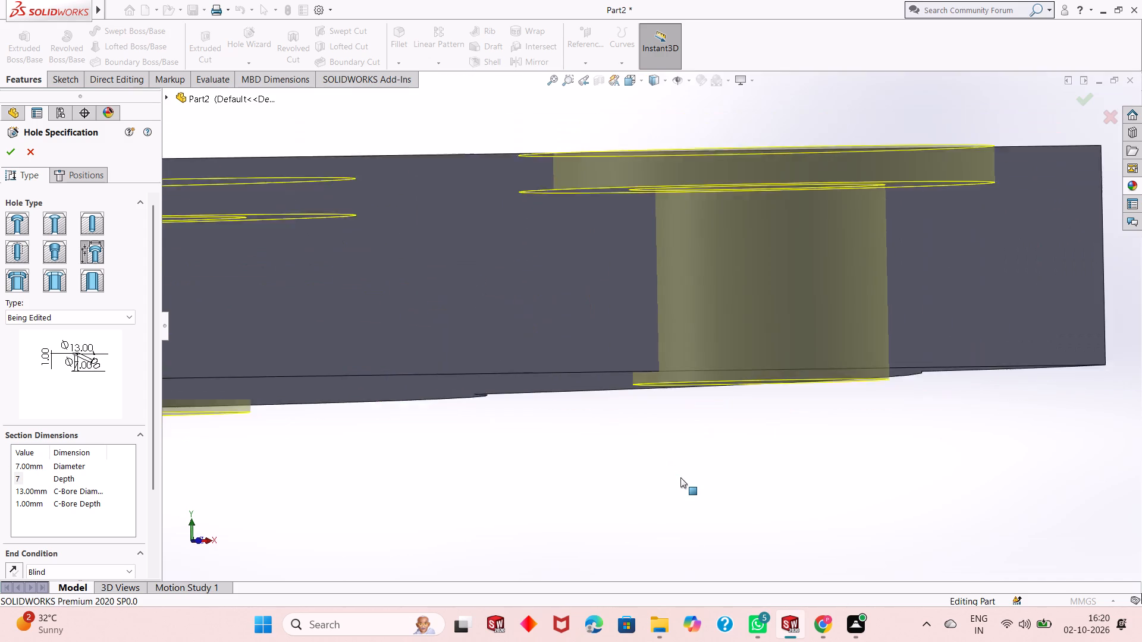
scroll(680, 477, "up", 3)
middle_click_drag(708, 409, 733, 449)
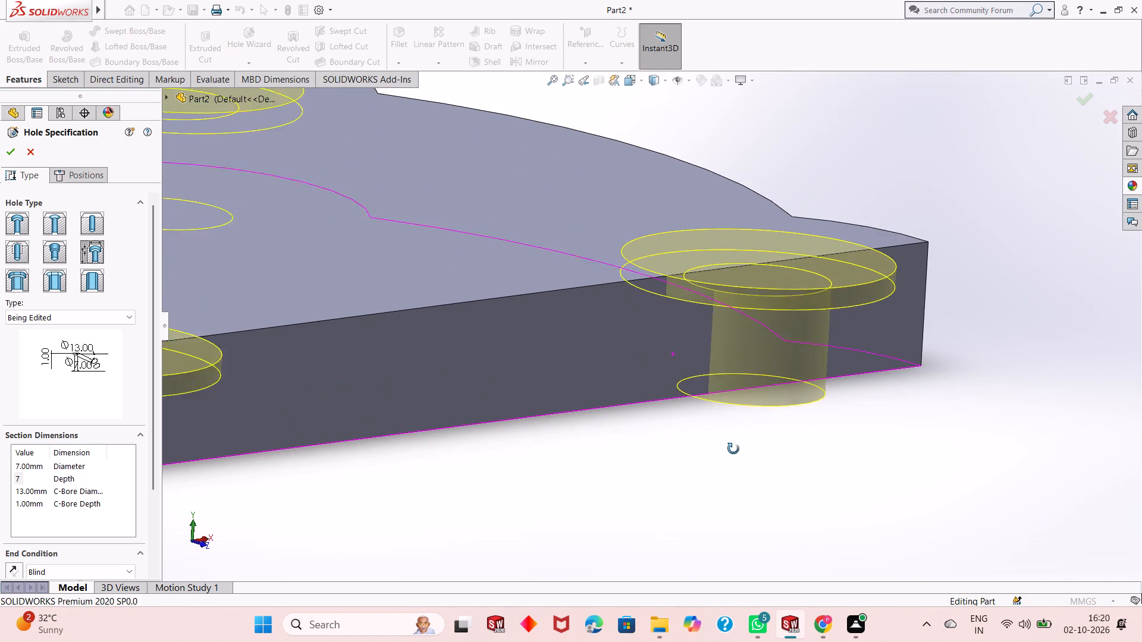
middle_click_drag(733, 449, 749, 443)
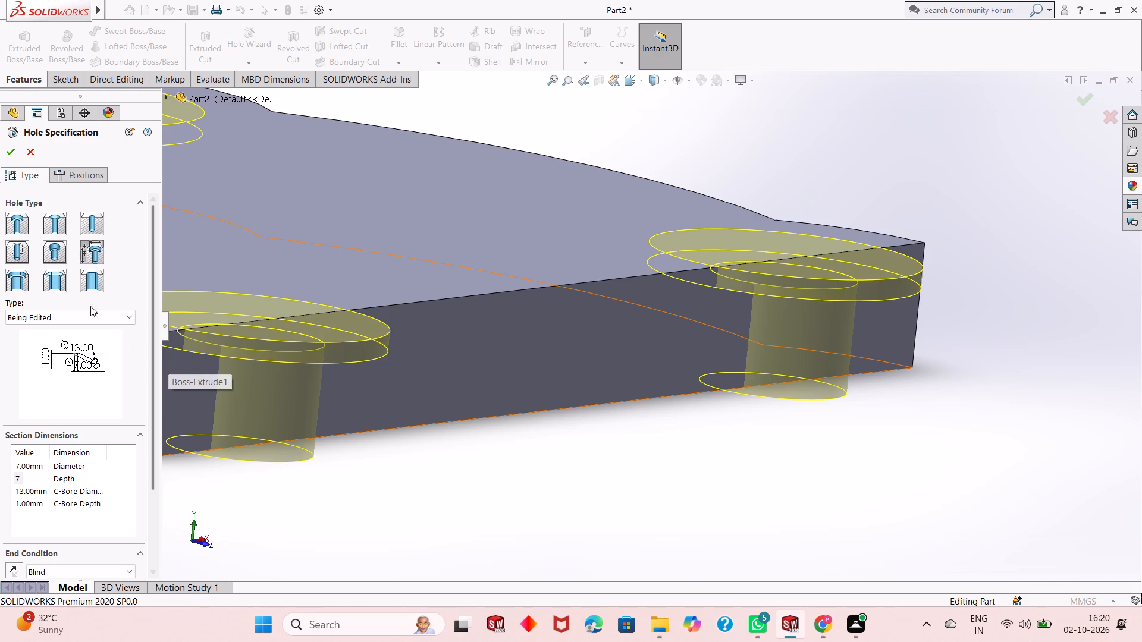
left_click(14, 152)
Check the edited holes in the section and turn off the section view.
left_click(679, 418)
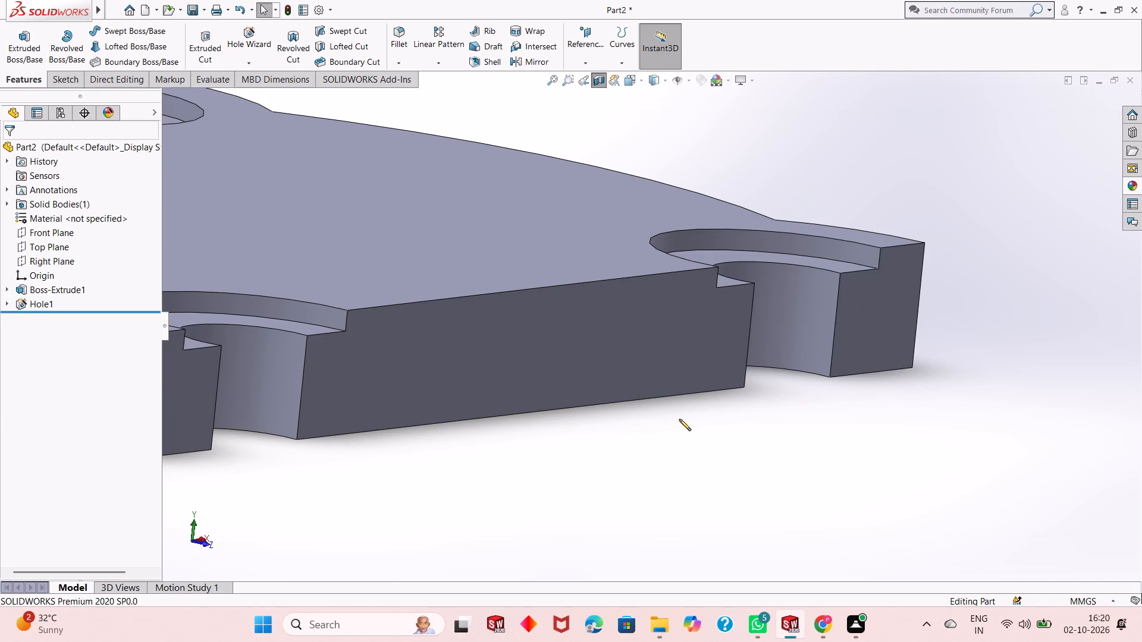
middle_click_drag(705, 417, 629, 429)
scroll(629, 429, "up", 6)
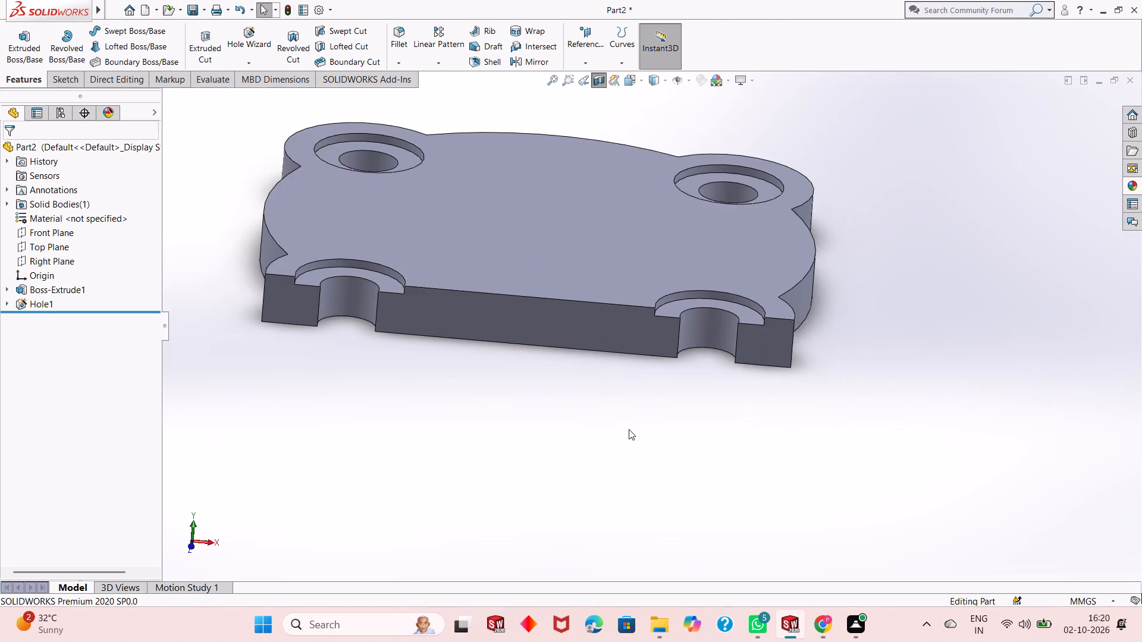
scroll(629, 429, "up", 1)
scroll(588, 292, "down", 3)
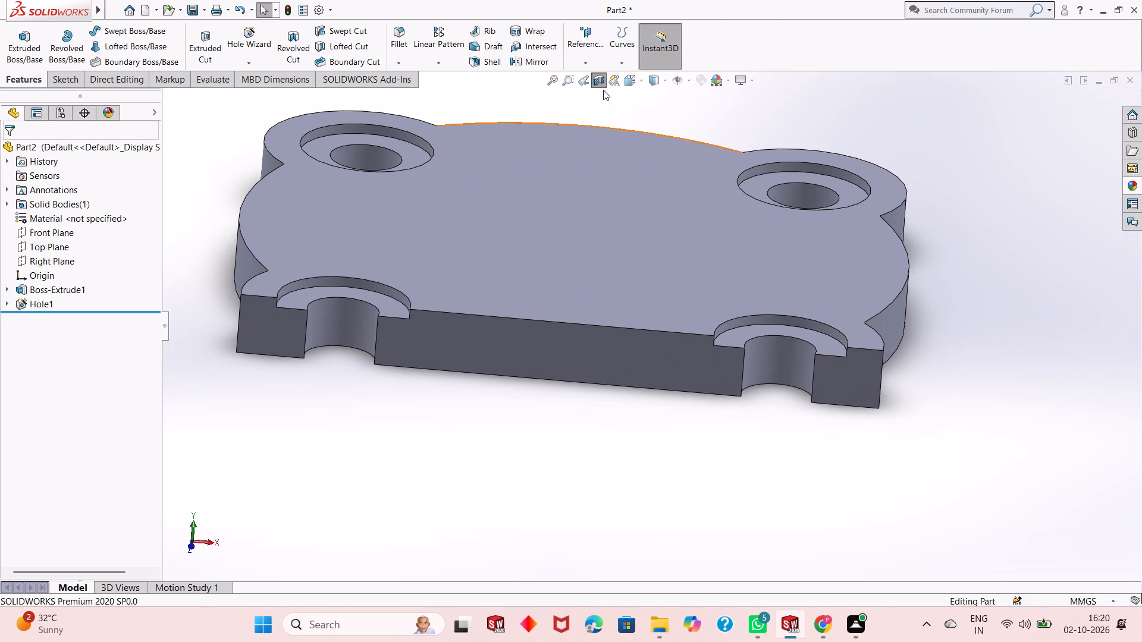
left_click(603, 90)
left_click(600, 82)
Examine the whole plate from above and below, including the hole openings in its bottom face.
scroll(556, 199, "up", 2)
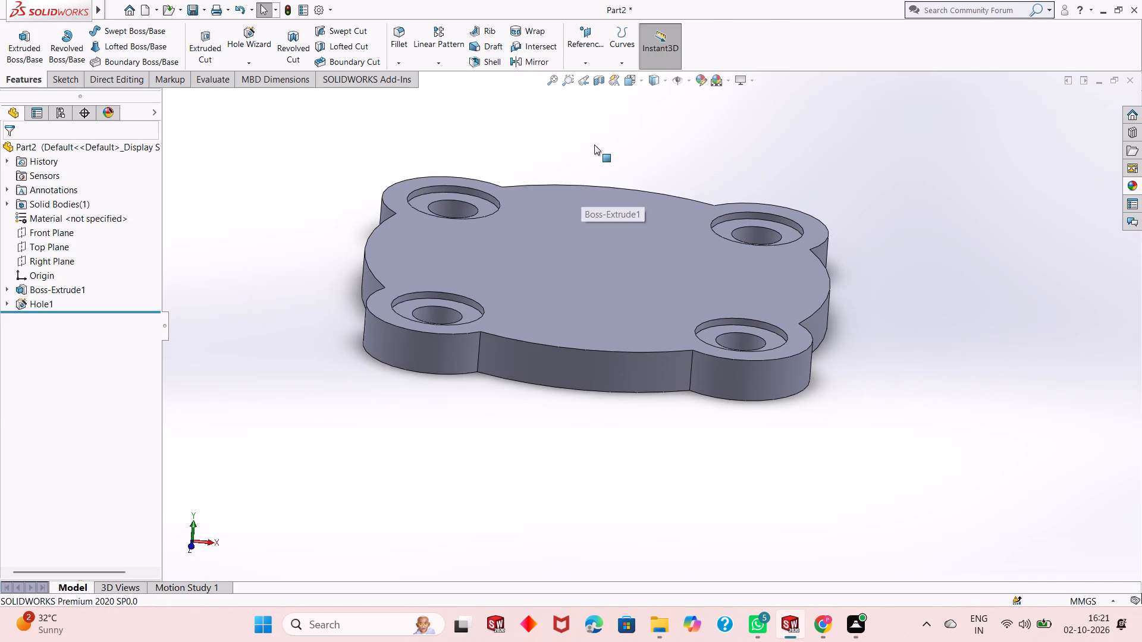
scroll(594, 144, "down", 2)
scroll(603, 322, "up", 2)
middle_click_drag(635, 335, 642, 267)
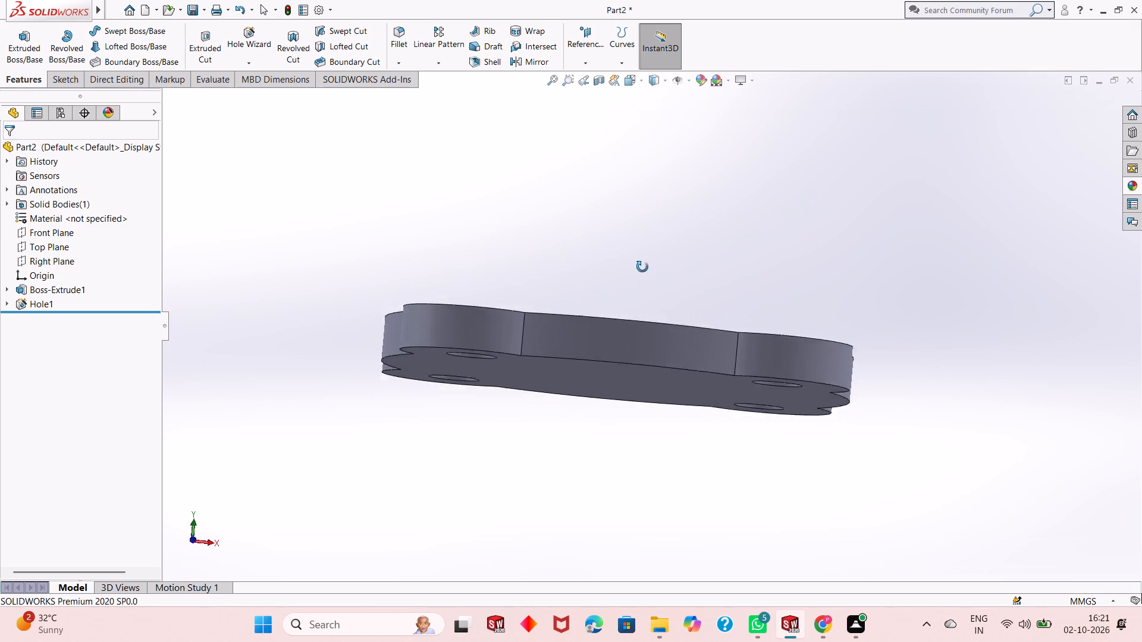
middle_click_drag(642, 267, 635, 294)
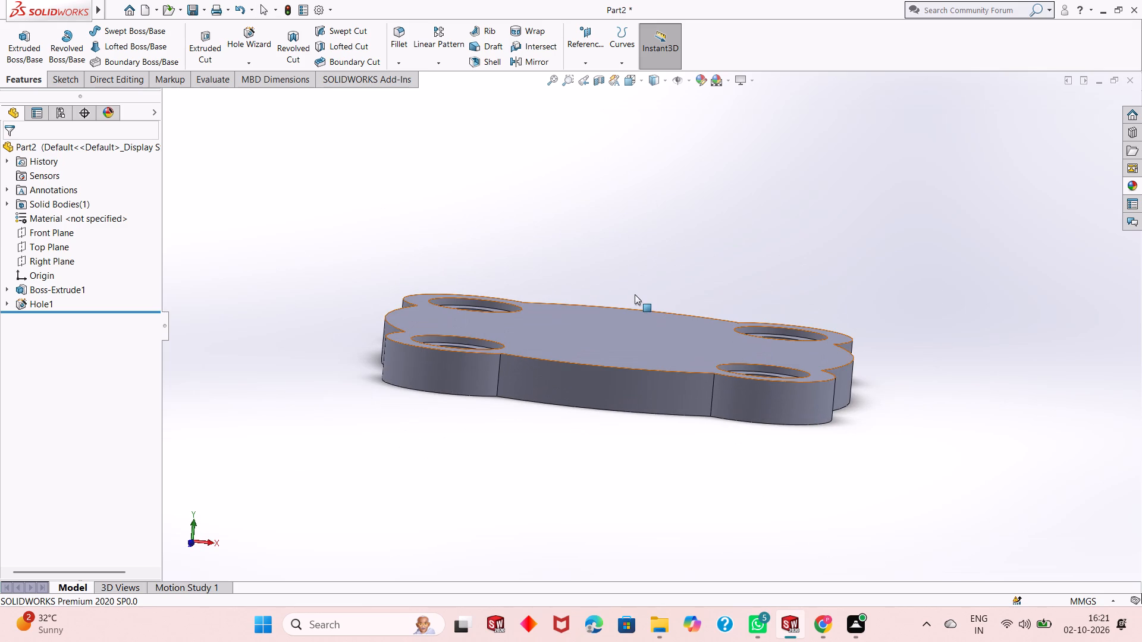
middle_click_drag(735, 281, 679, 331)
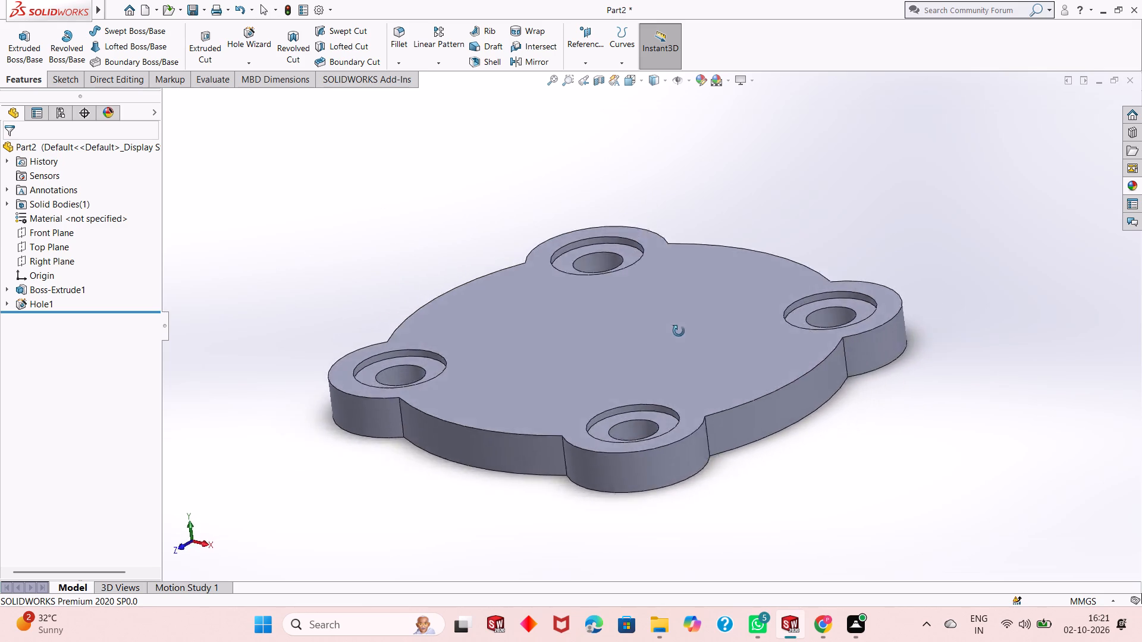
middle_click_drag(679, 331, 708, 328)
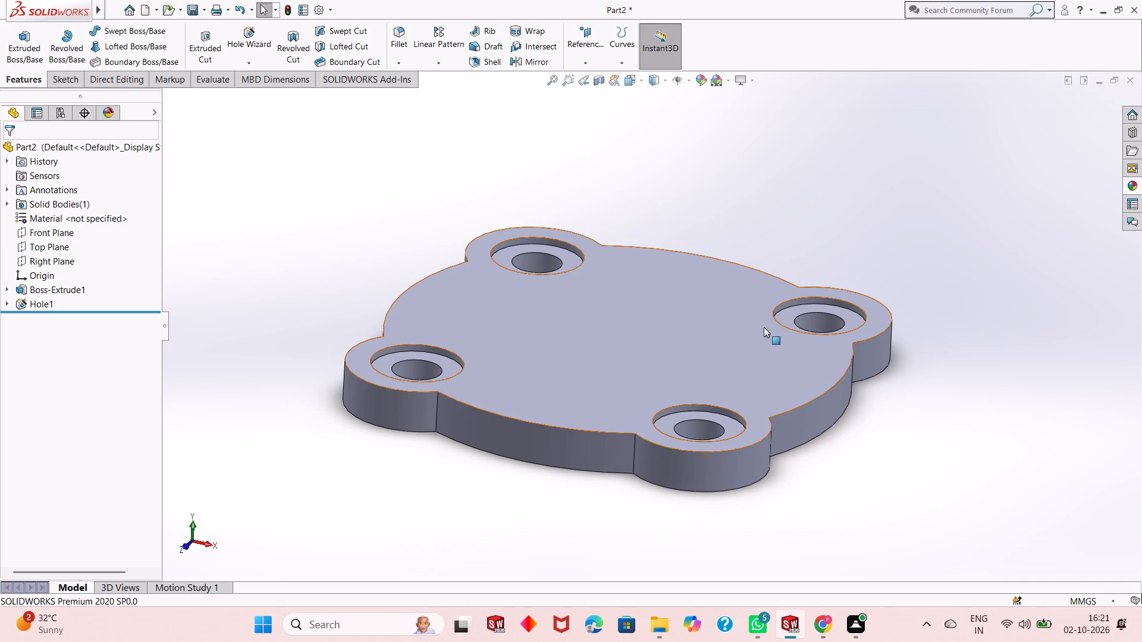
Examine the plate's top face, side edges and counterbored holes from several angles.
middle_click_drag(647, 336, 611, 470)
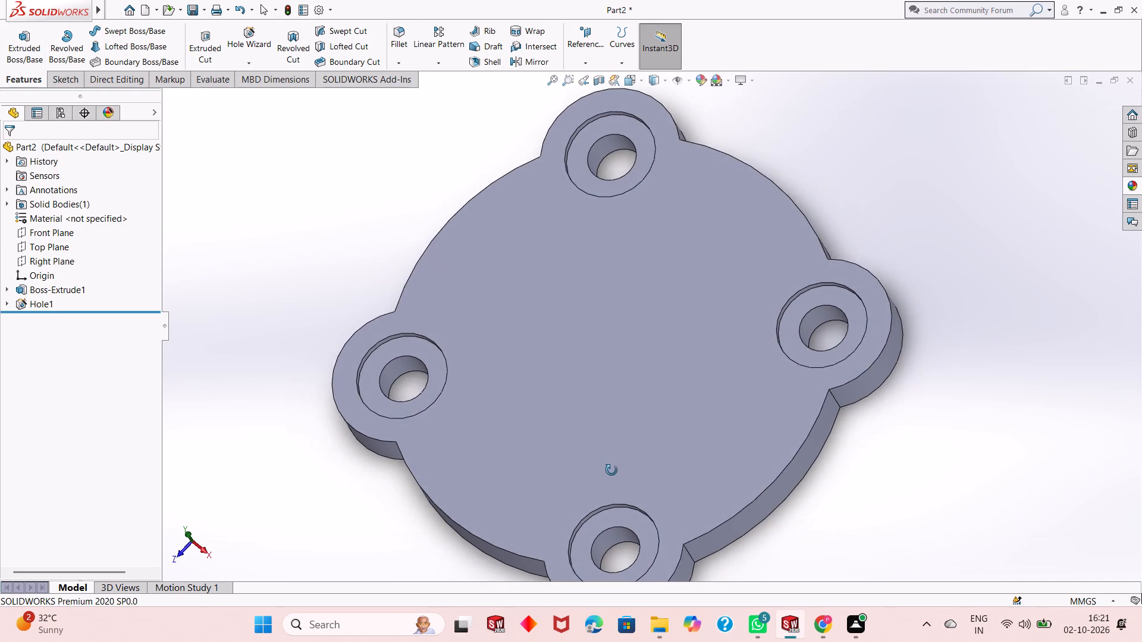
middle_click_drag(611, 470, 613, 470)
middle_click_drag(619, 317, 637, 219)
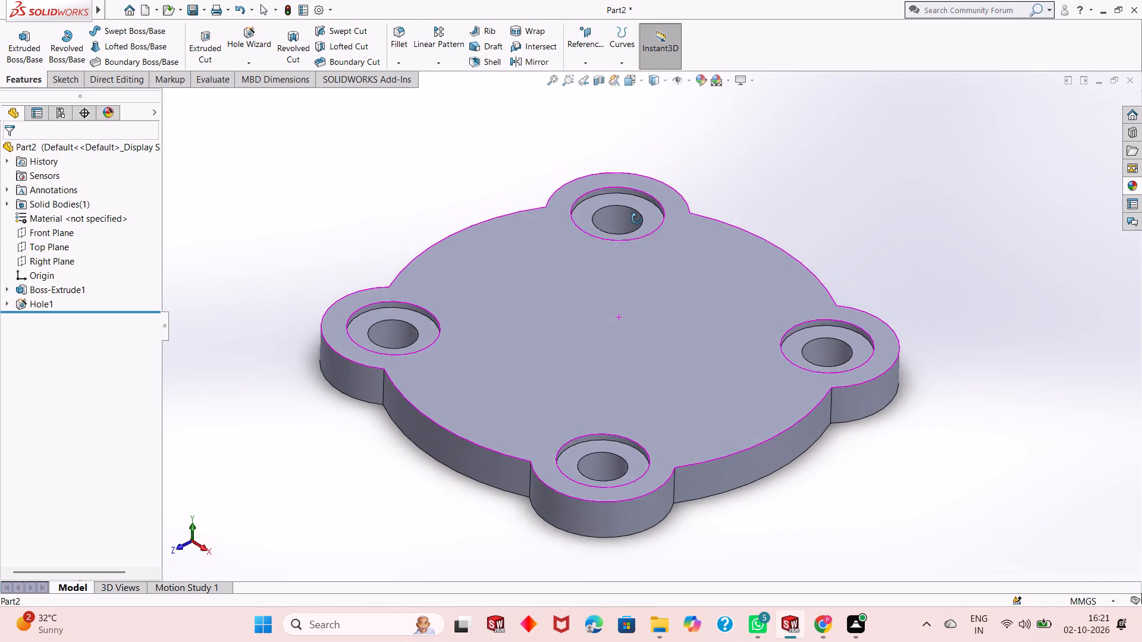
middle_click_drag(637, 219, 638, 215)
middle_click_drag(679, 381, 741, 312)
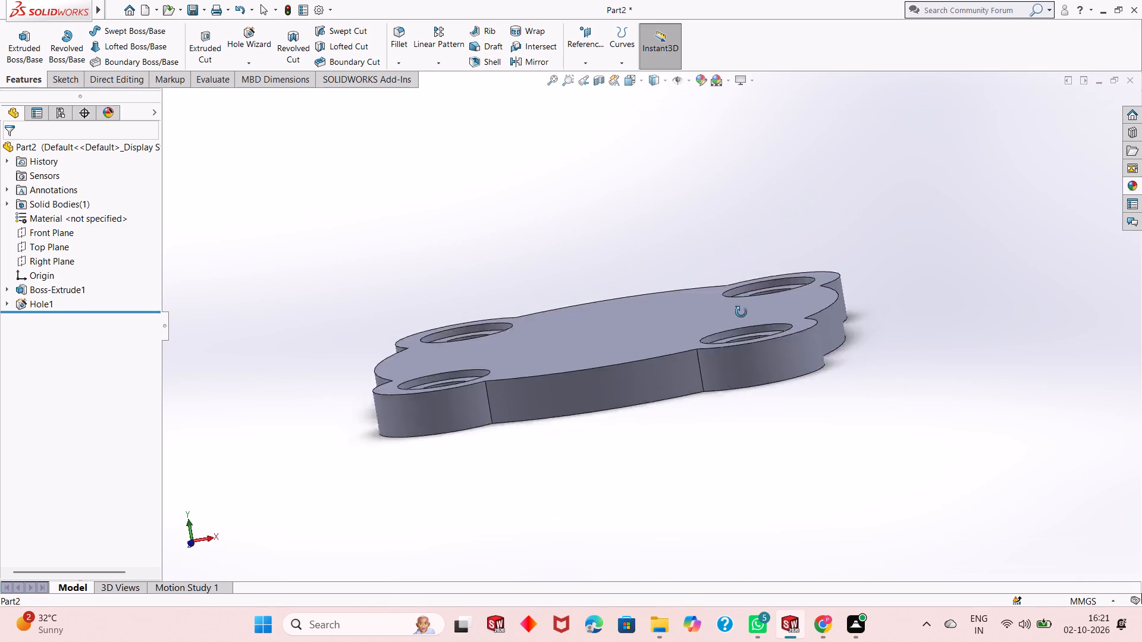
middle_click_drag(741, 312, 777, 473)
middle_click_drag(683, 248, 687, 341)
scroll(537, 240, "down", 3)
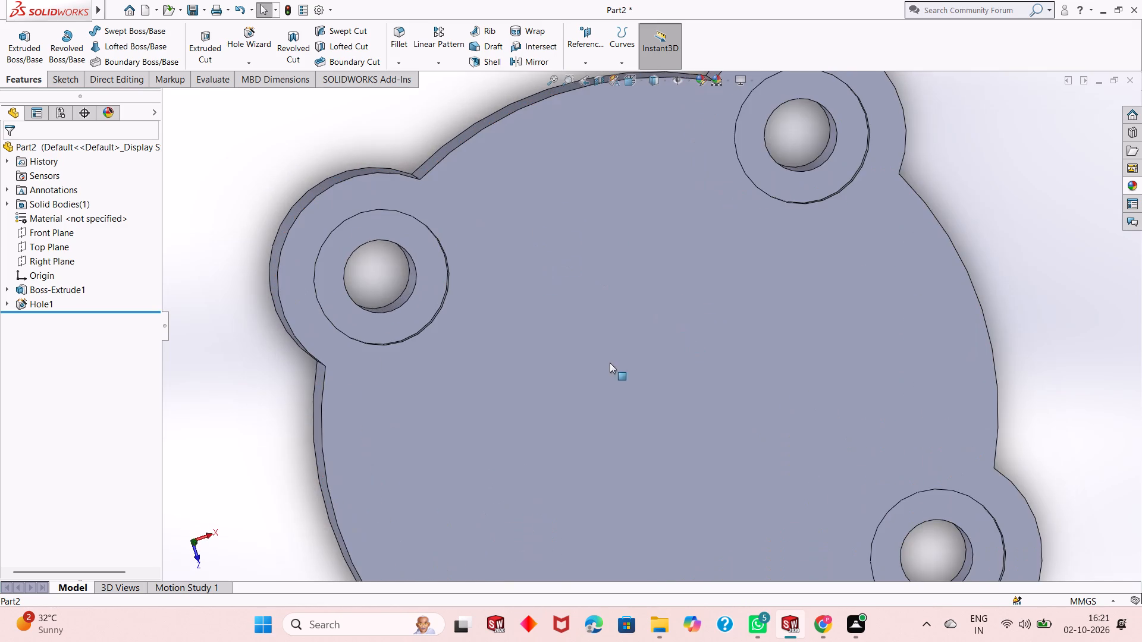
middle_click_drag(634, 372, 619, 253)
scroll(614, 373, "up", 4)
middle_click_drag(674, 433, 682, 366)
scroll(682, 364, "down", 2)
middle_click_drag(682, 364, 673, 412)
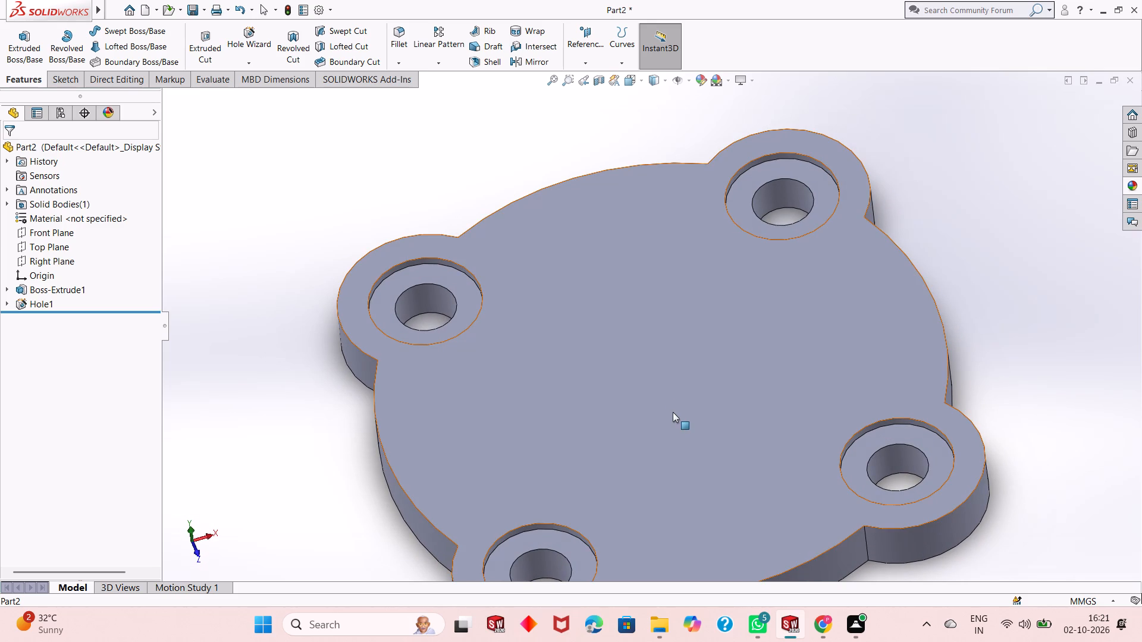
Start a sketch on the plate's top face and draw a circle about 34 mm in diameter centred on the origin.
left_click(673, 412)
left_click(727, 375)
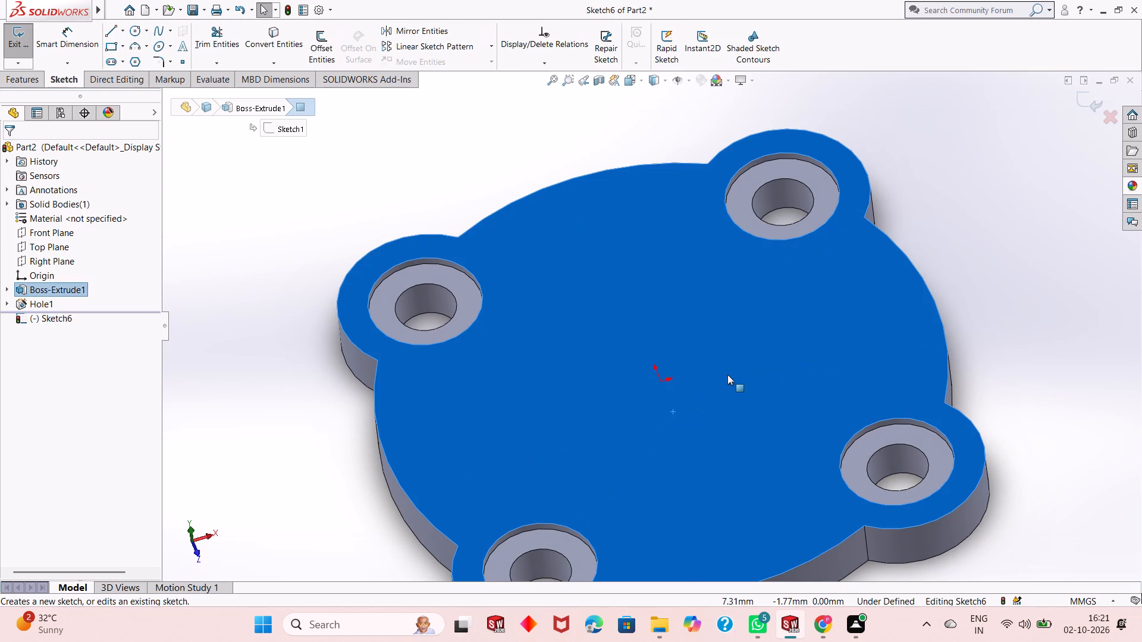
key("ctrl+8")
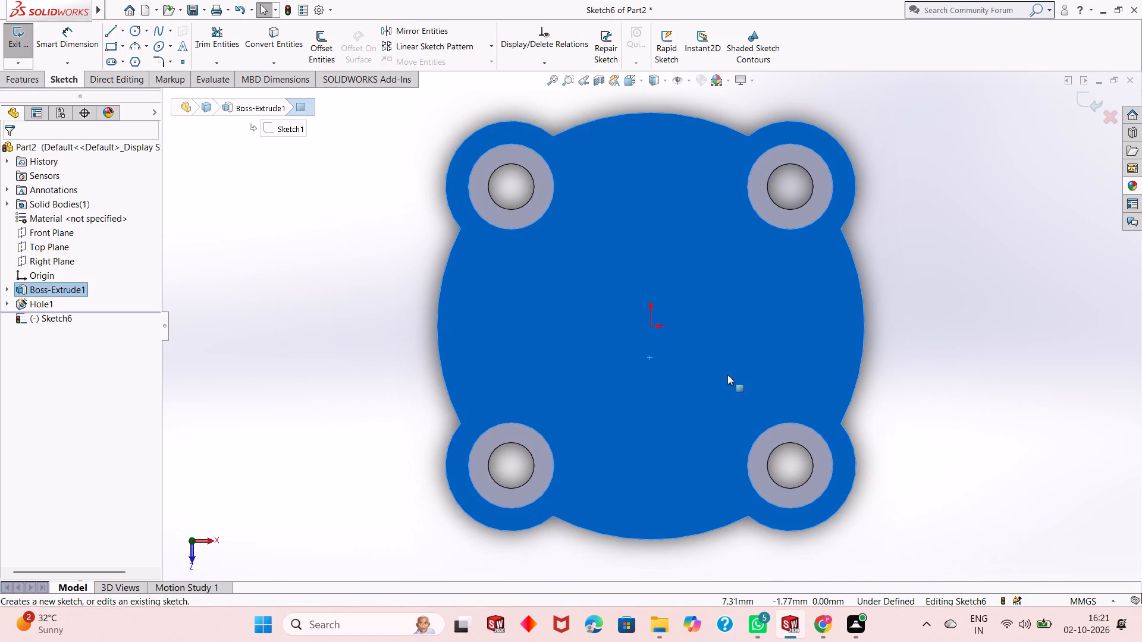
key("Escape")
key("Escape")
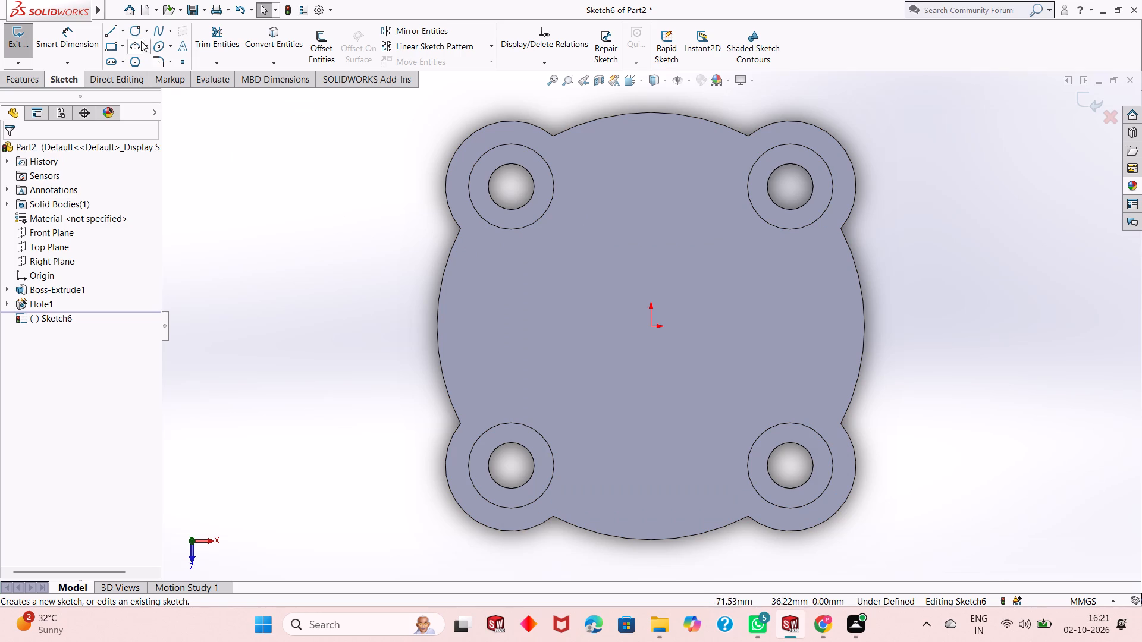
left_click(136, 32)
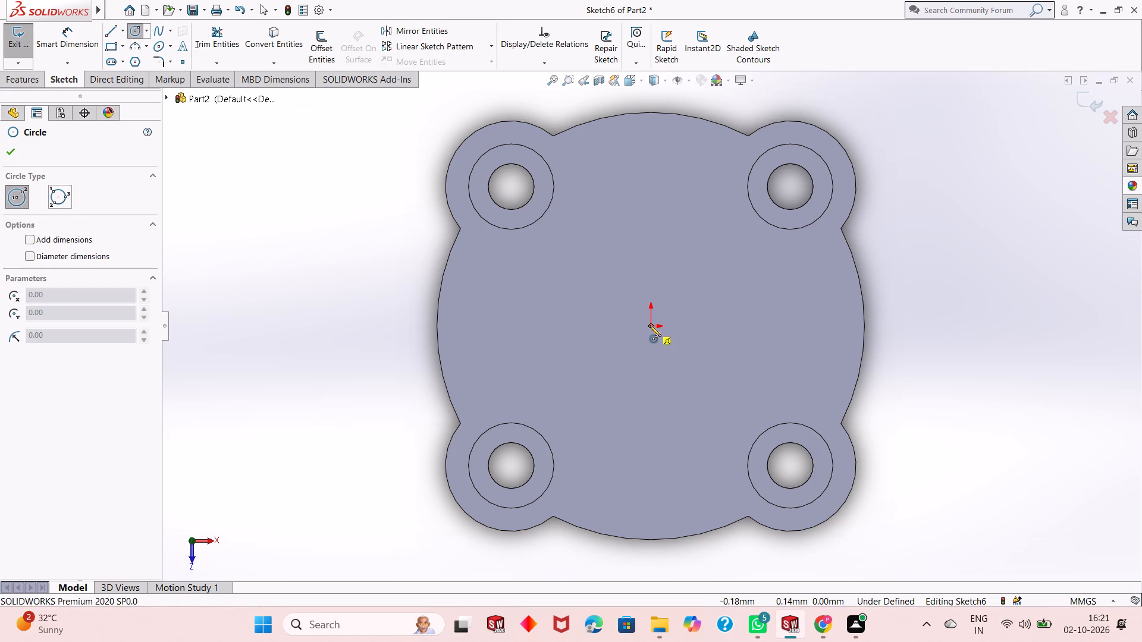
left_click(650, 325)
left_click(663, 438)
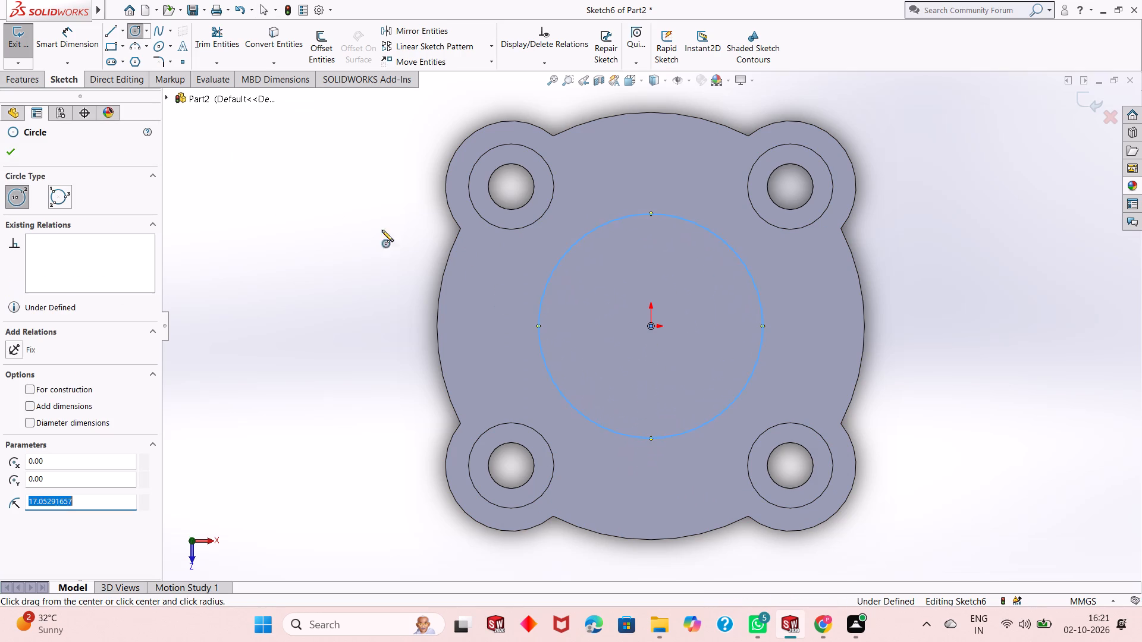
right_click(179, 173)
left_click(206, 185)
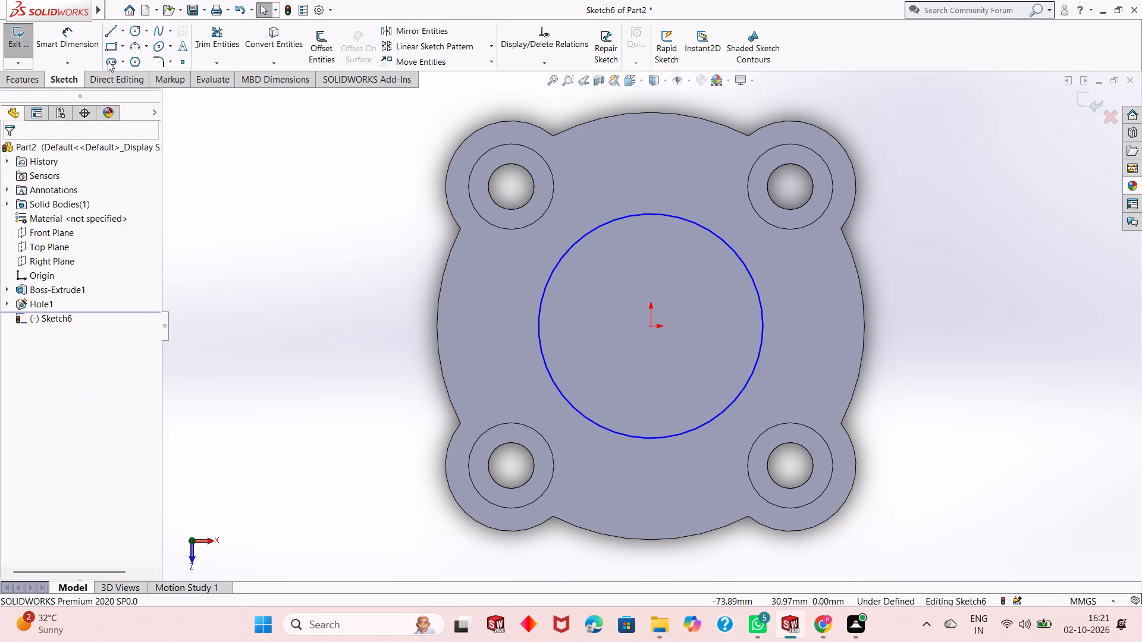
Dimension the diameter of the central circle.
left_click(75, 39)
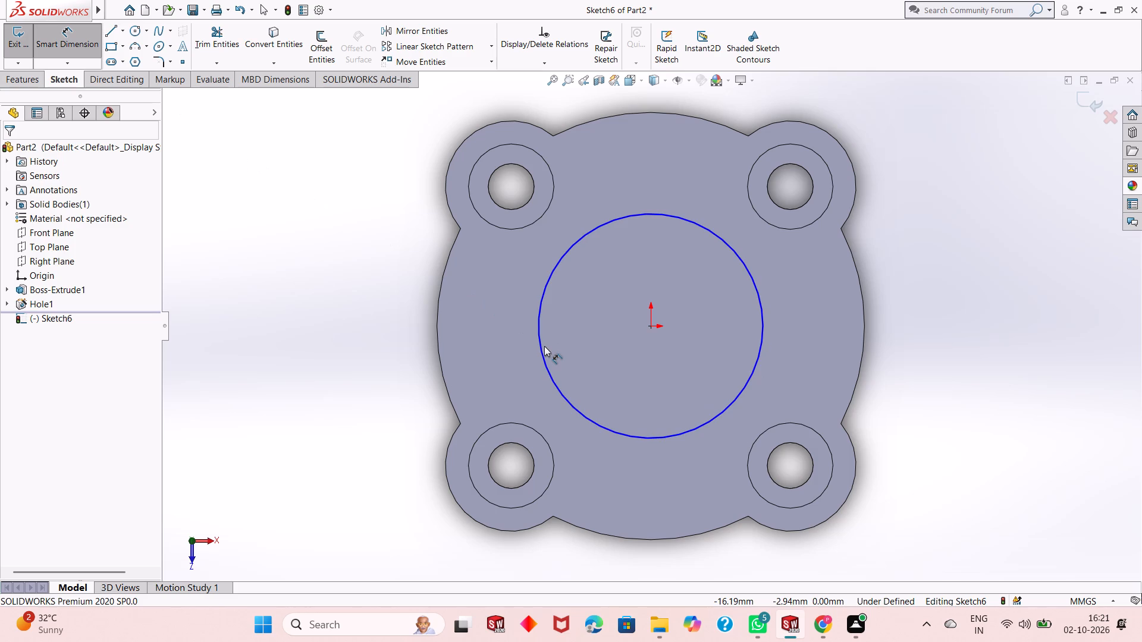
left_click(542, 346)
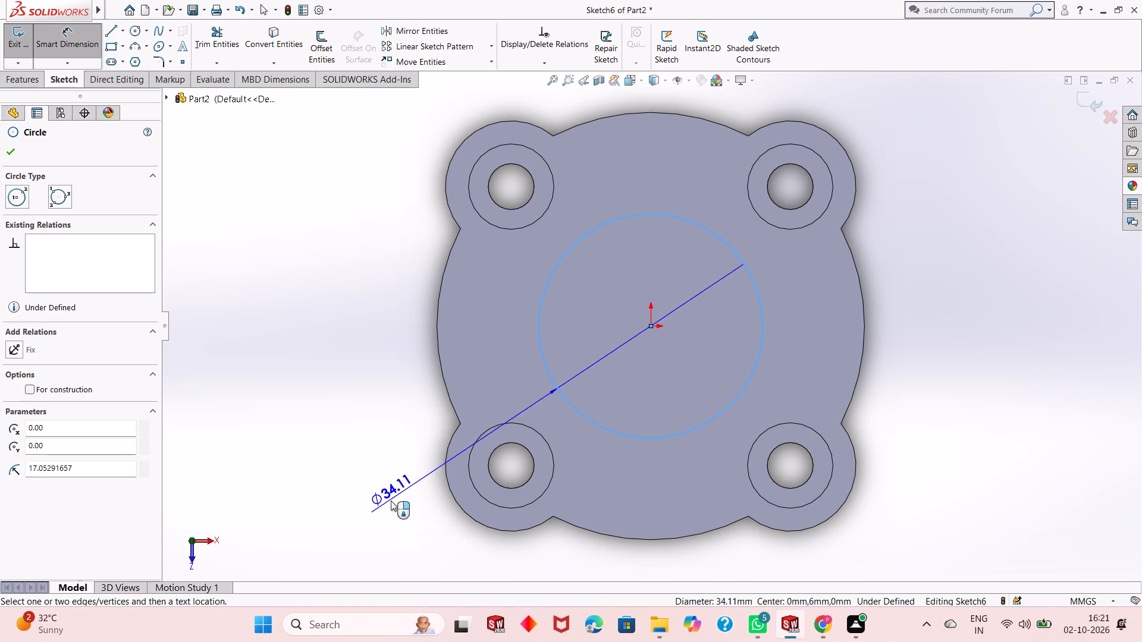
left_click(366, 533)
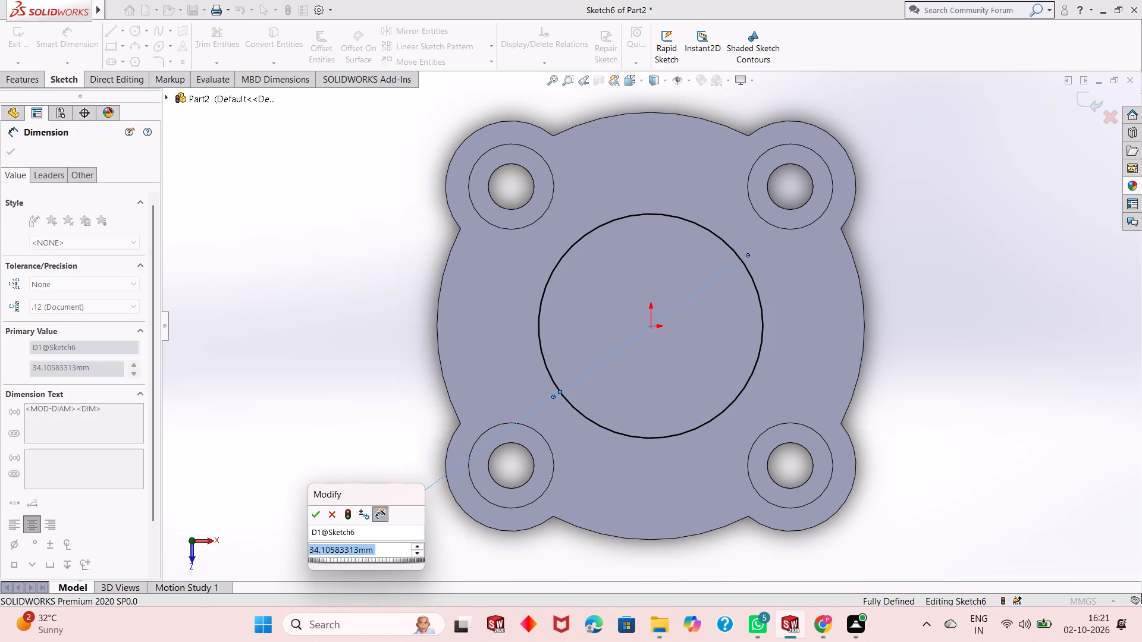
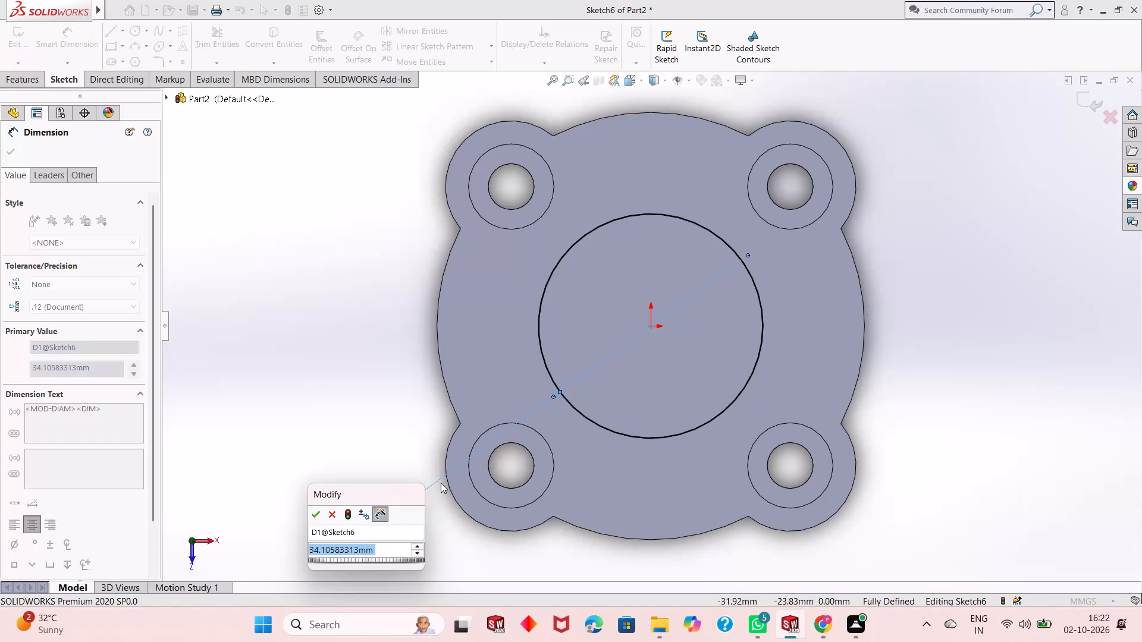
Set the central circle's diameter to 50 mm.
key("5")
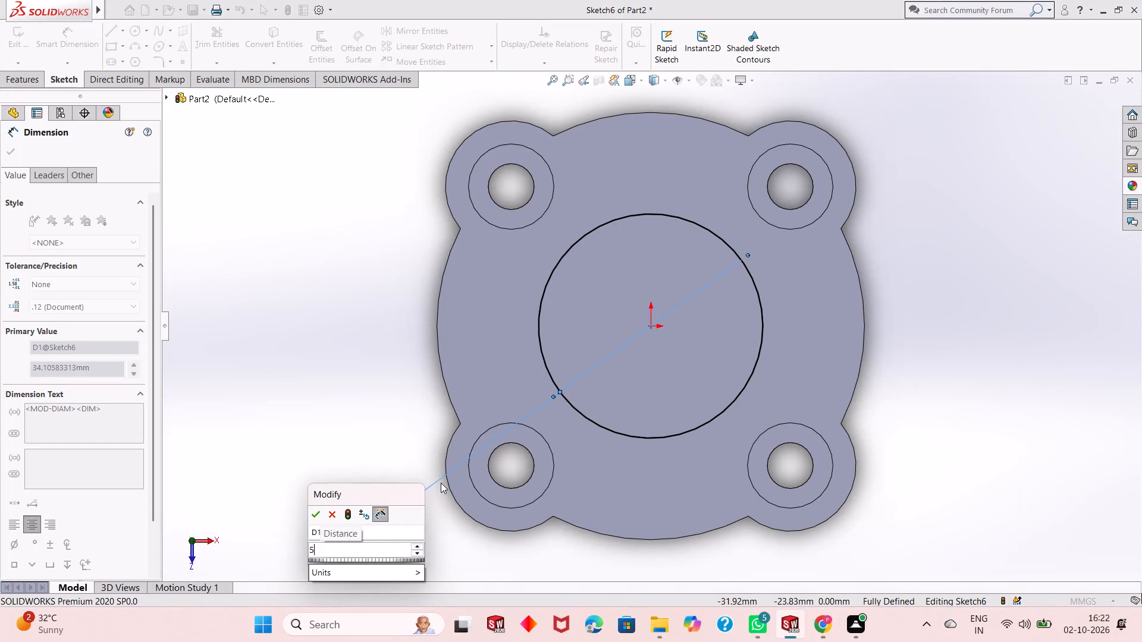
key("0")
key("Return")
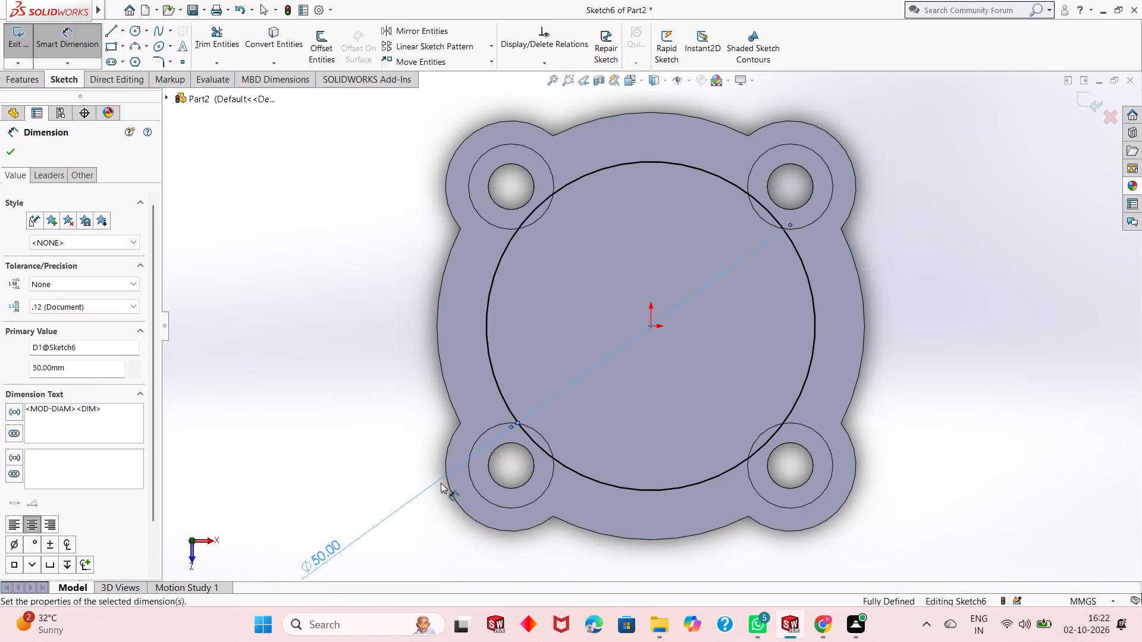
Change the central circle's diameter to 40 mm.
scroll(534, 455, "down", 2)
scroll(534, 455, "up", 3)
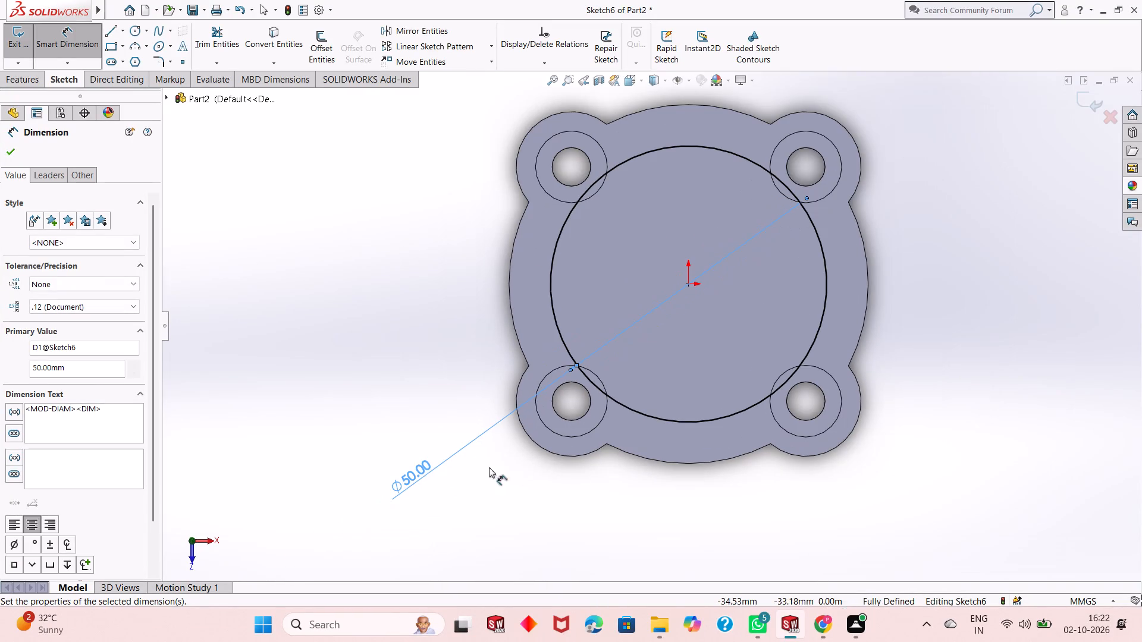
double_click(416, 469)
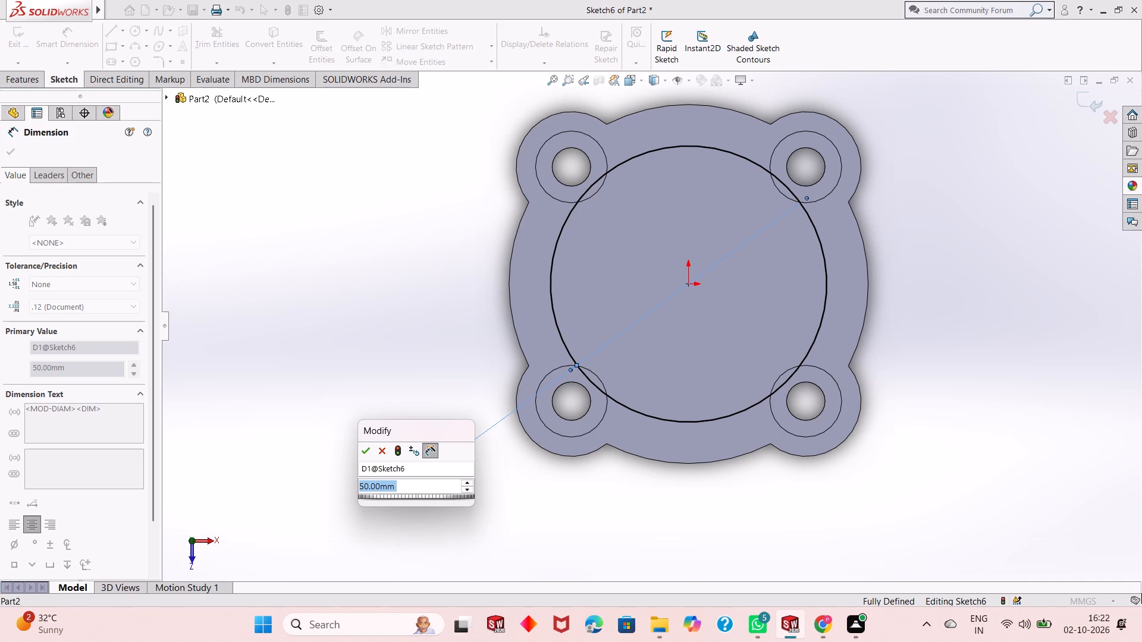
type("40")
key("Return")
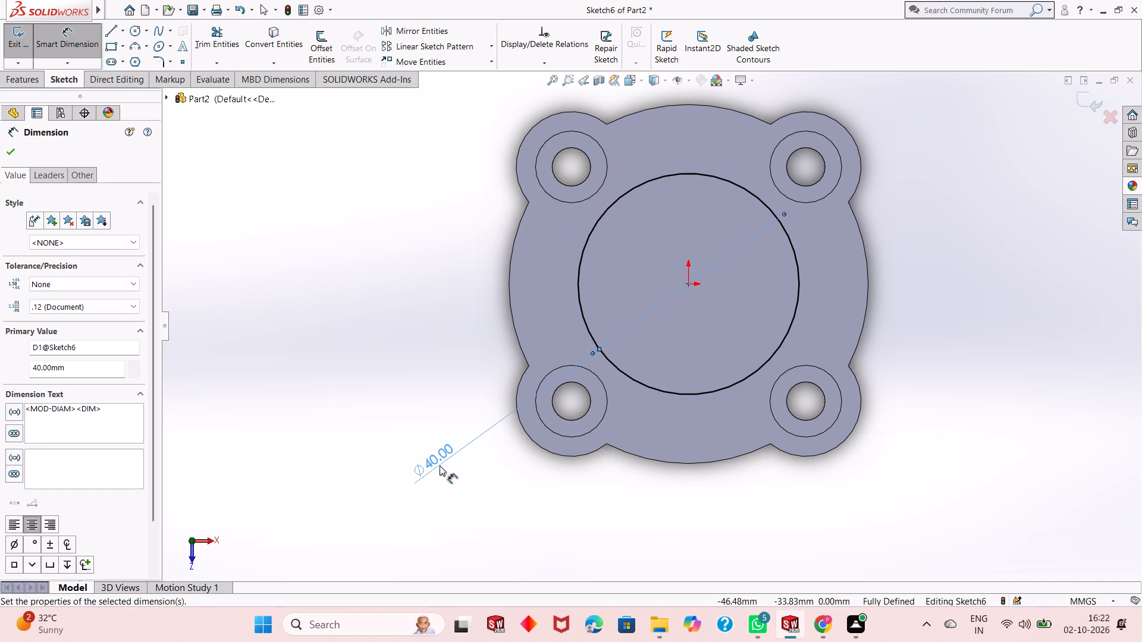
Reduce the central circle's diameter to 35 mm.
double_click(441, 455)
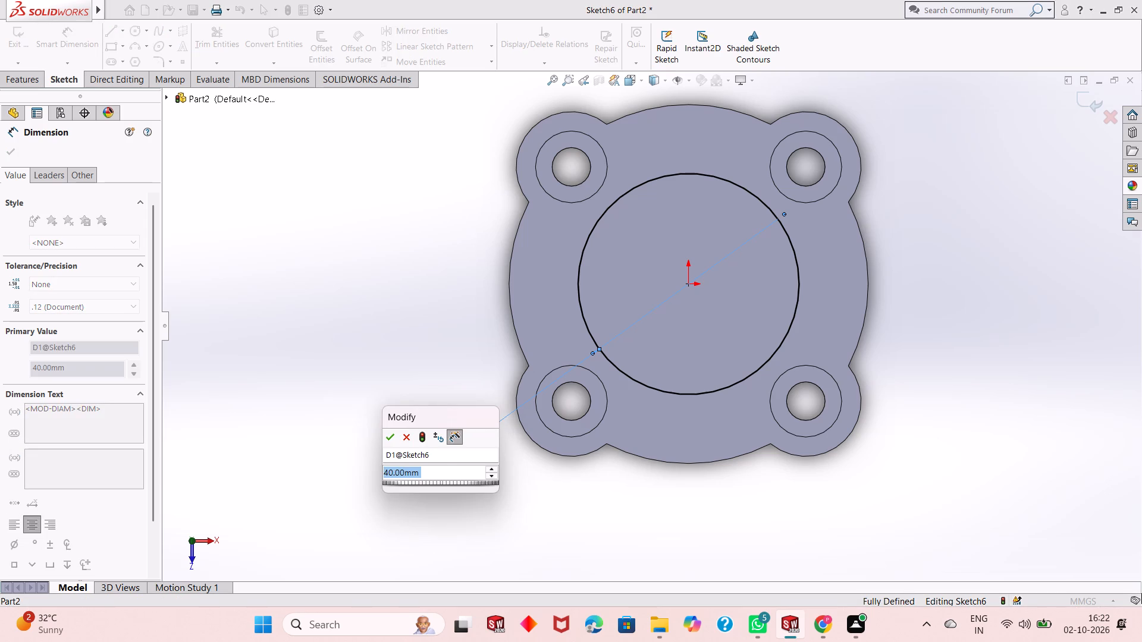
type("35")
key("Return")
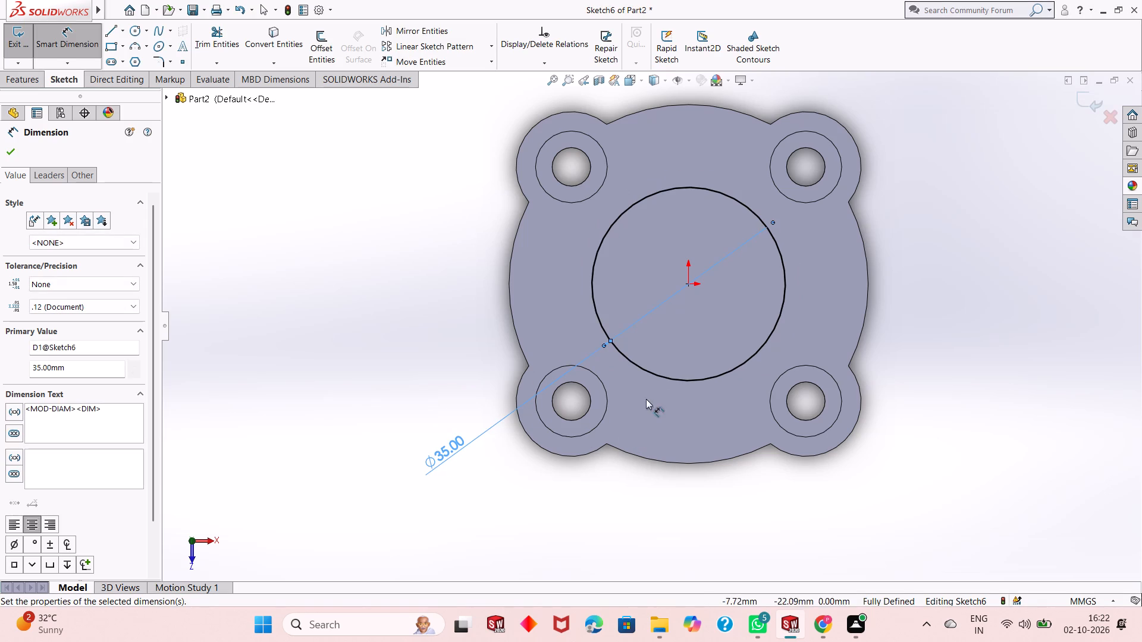
Examine the size of the central circle relative to the plate and its counterbored holes from several angles.
scroll(709, 353, "up", 3)
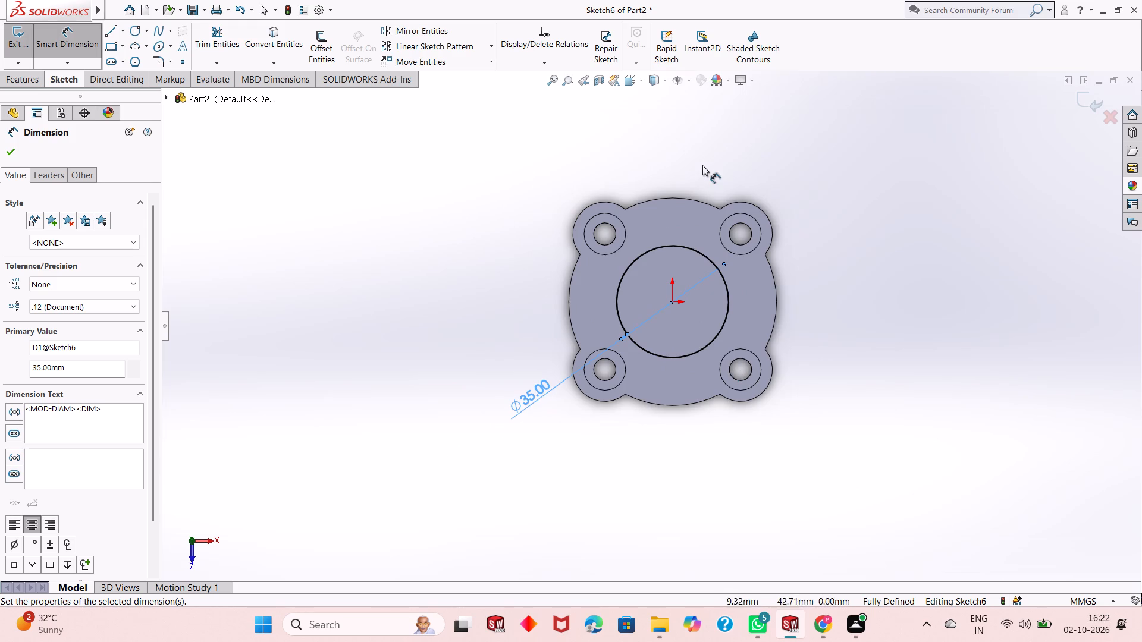
scroll(702, 165, "down", 1)
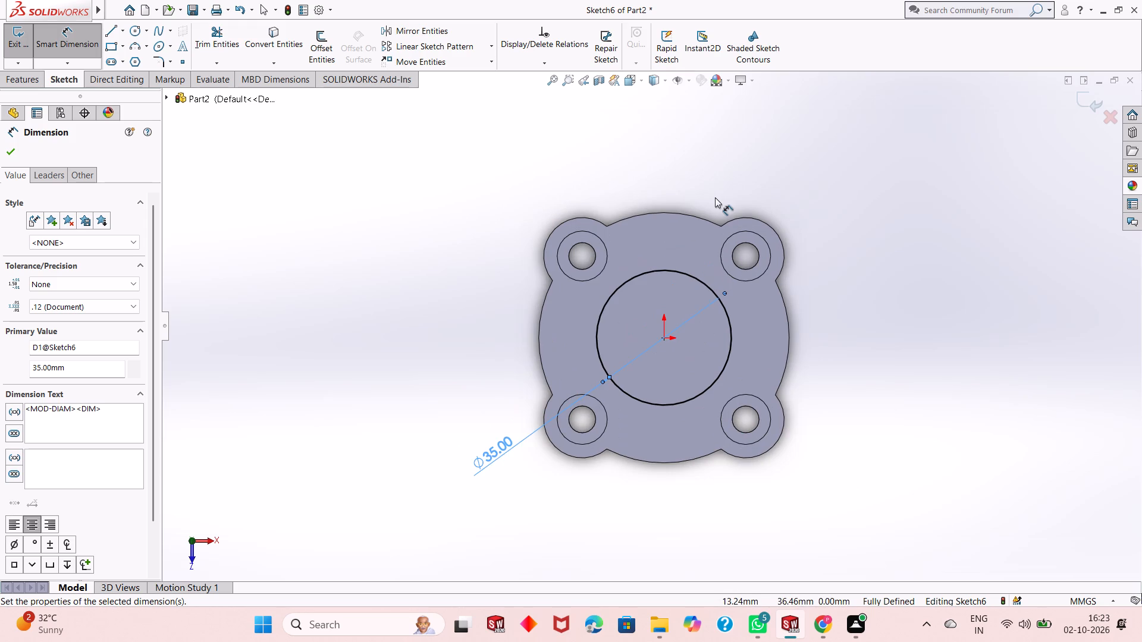
scroll(717, 247, "up", 2)
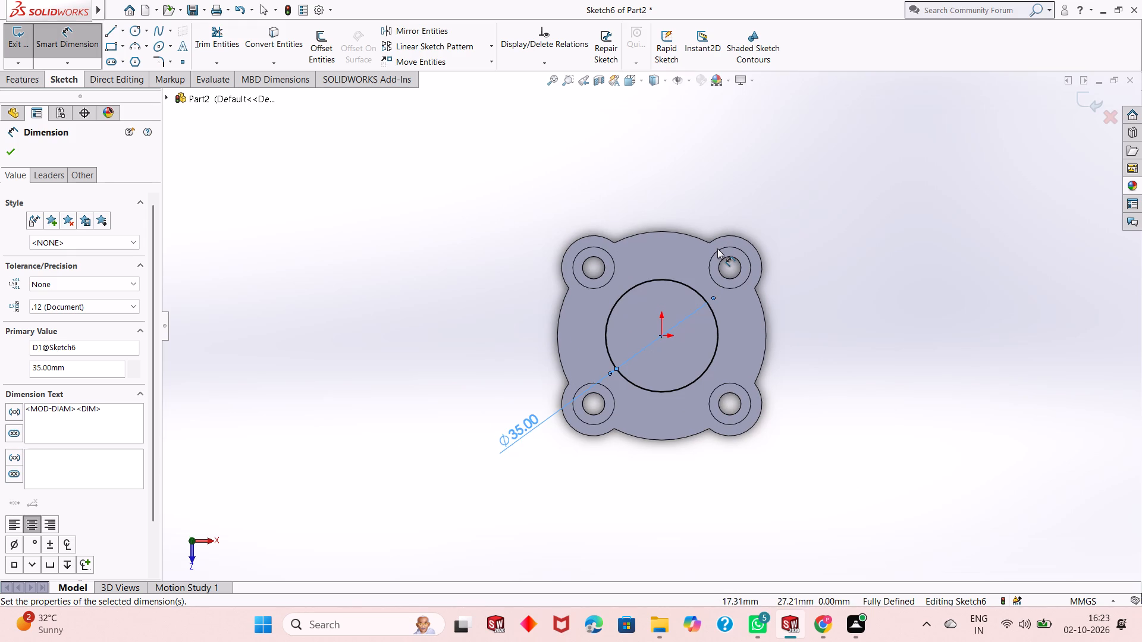
scroll(666, 326, "down", 1)
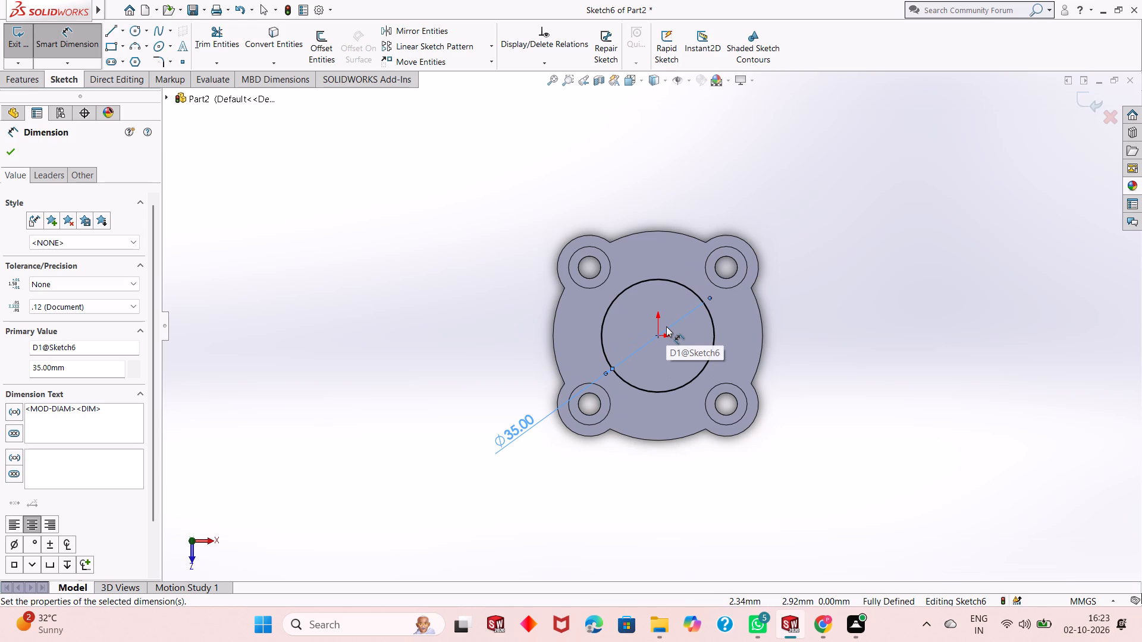
middle_click_drag(800, 375, 796, 254)
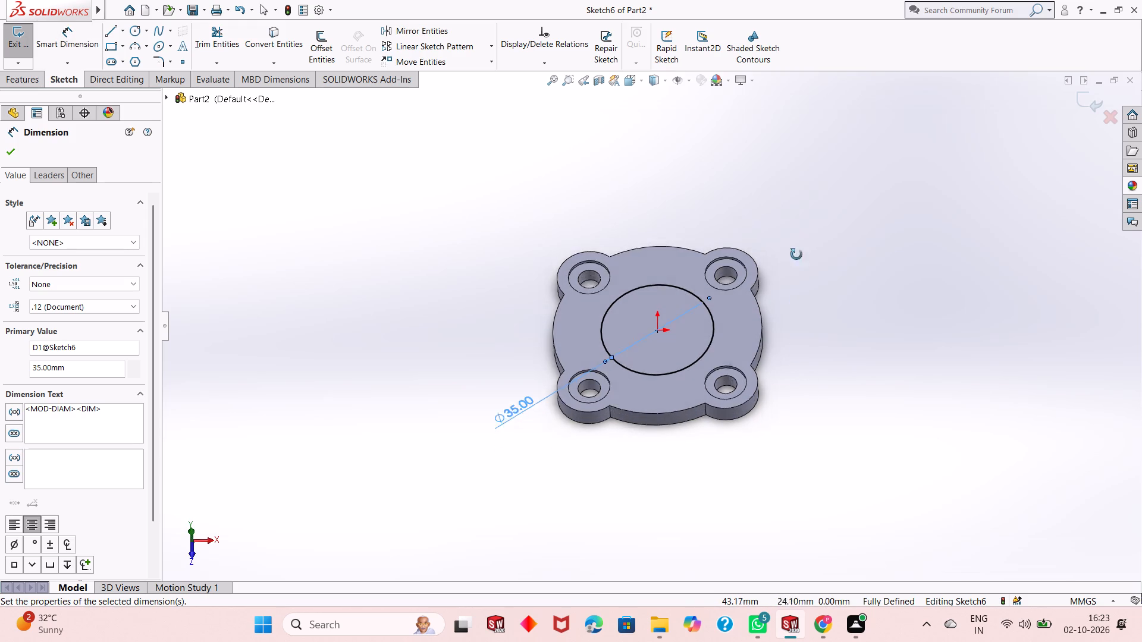
middle_click_drag(796, 254, 797, 224)
scroll(661, 299, "down", 2)
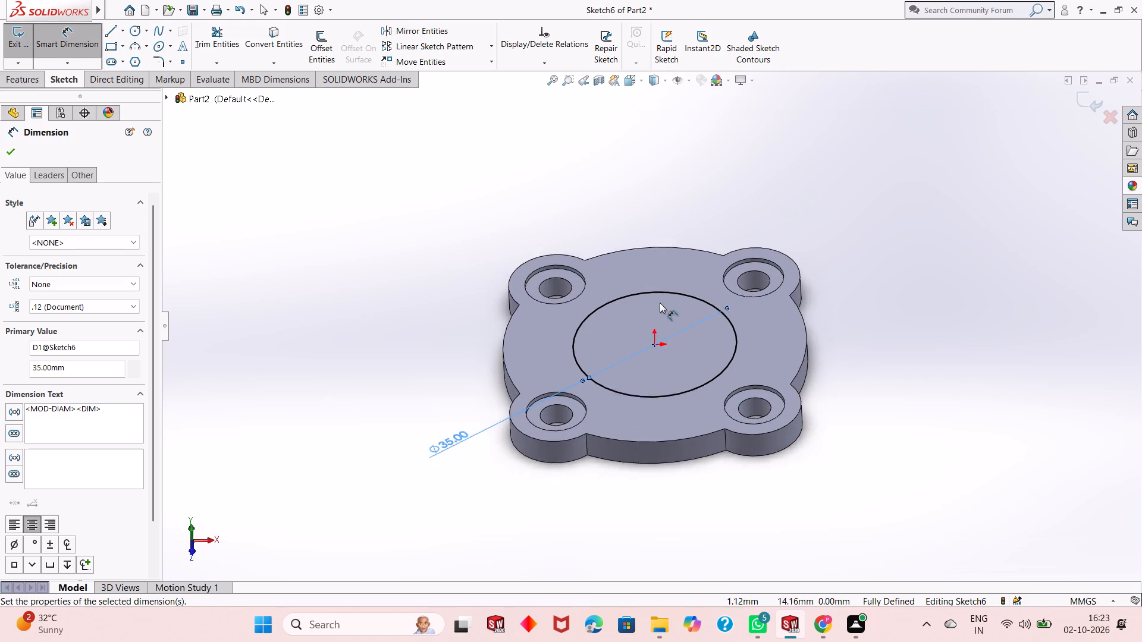
scroll(660, 303, "down", 1)
scroll(699, 346, "up", 2)
middle_click_drag(801, 294, 802, 383)
scroll(619, 324, "down", 7)
scroll(704, 332, "up", 5)
middle_click_drag(893, 428, 893, 417)
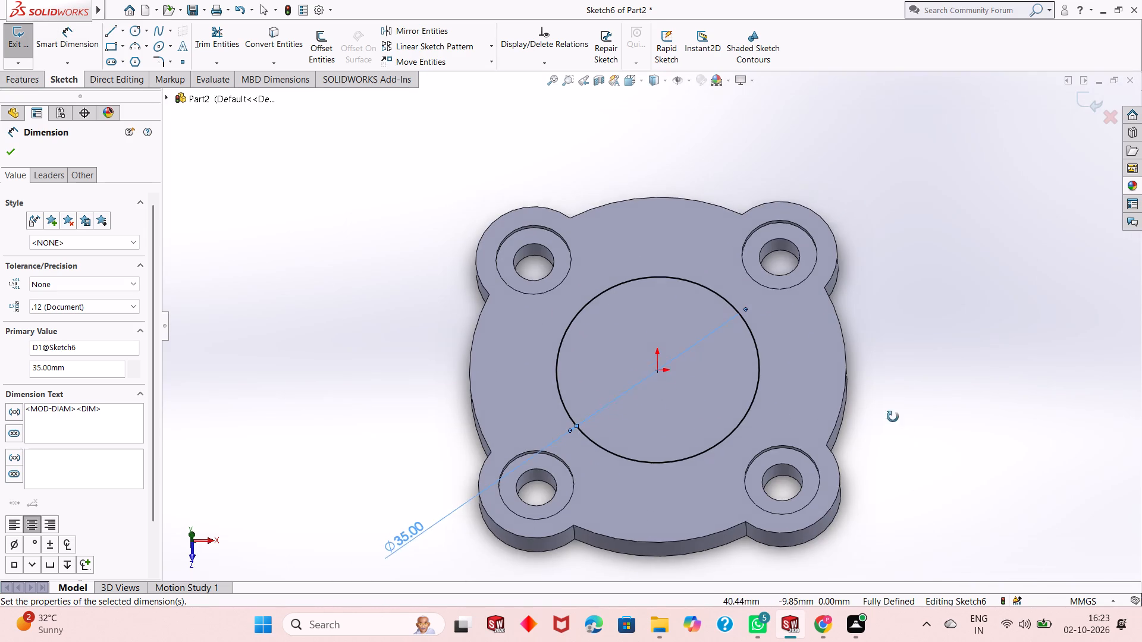
middle_click_drag(893, 417, 874, 367)
scroll(739, 377, "down", 3)
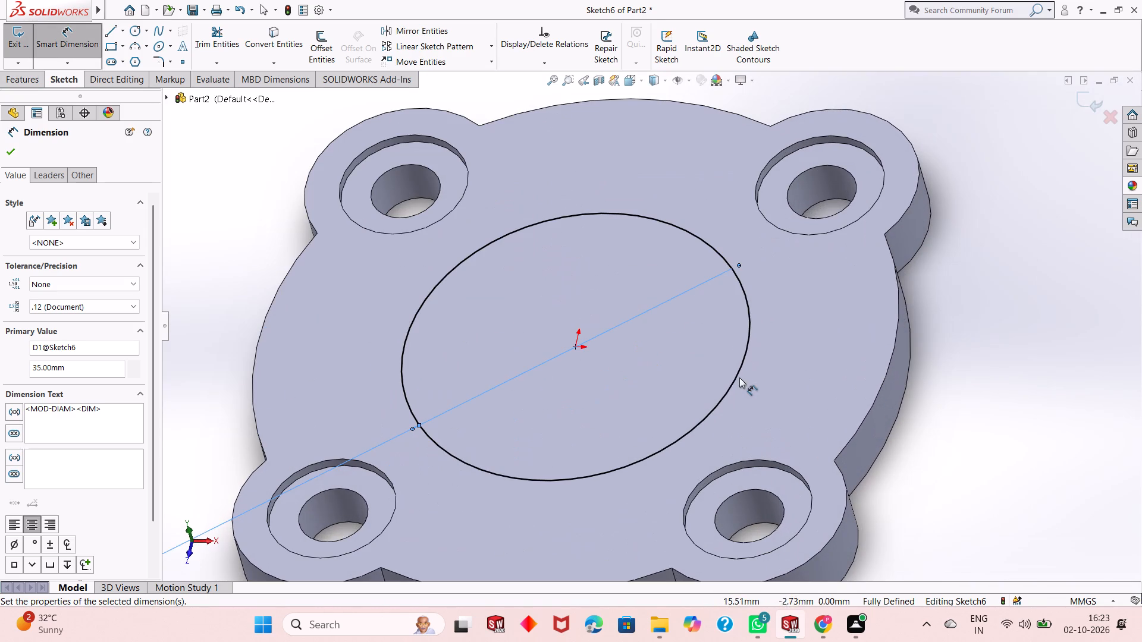
scroll(569, 379, "up", 2)
middle_click_drag(680, 297, 689, 305)
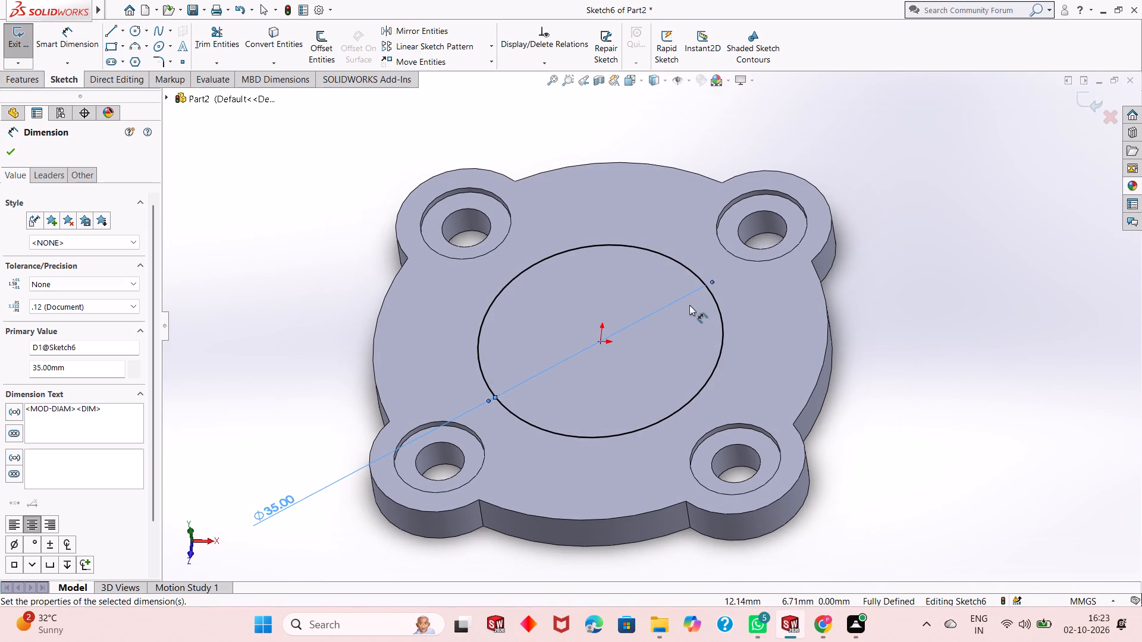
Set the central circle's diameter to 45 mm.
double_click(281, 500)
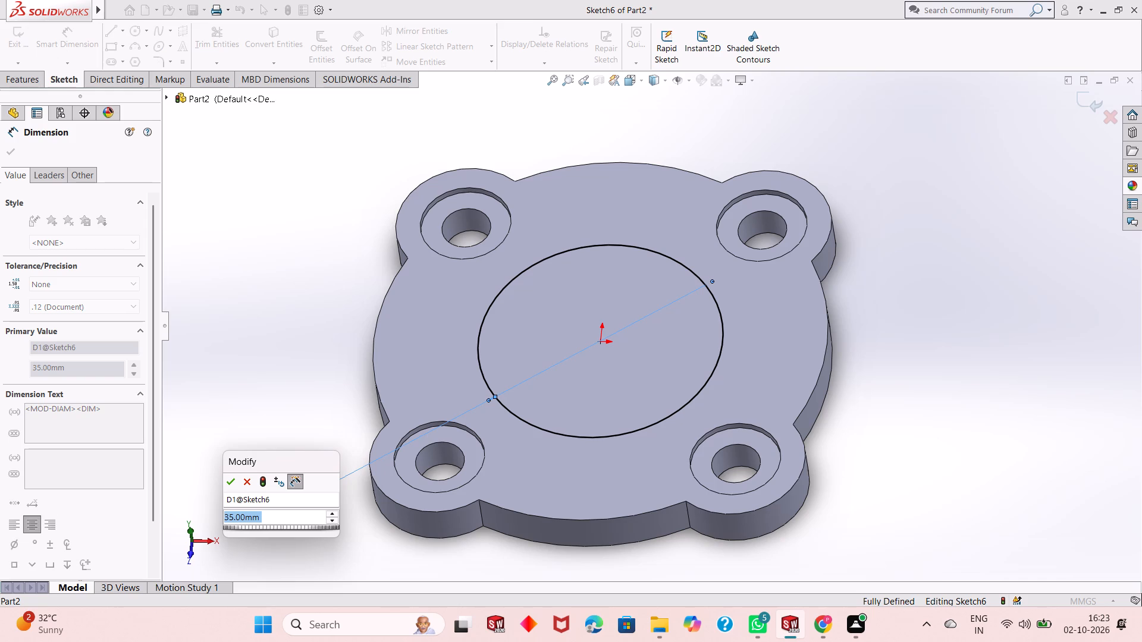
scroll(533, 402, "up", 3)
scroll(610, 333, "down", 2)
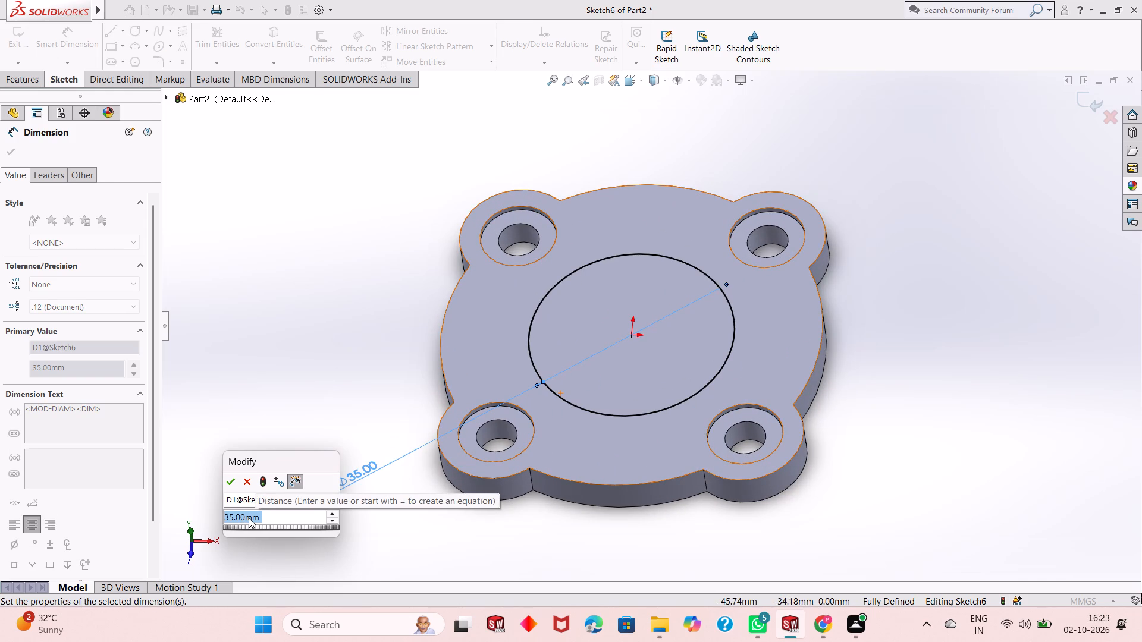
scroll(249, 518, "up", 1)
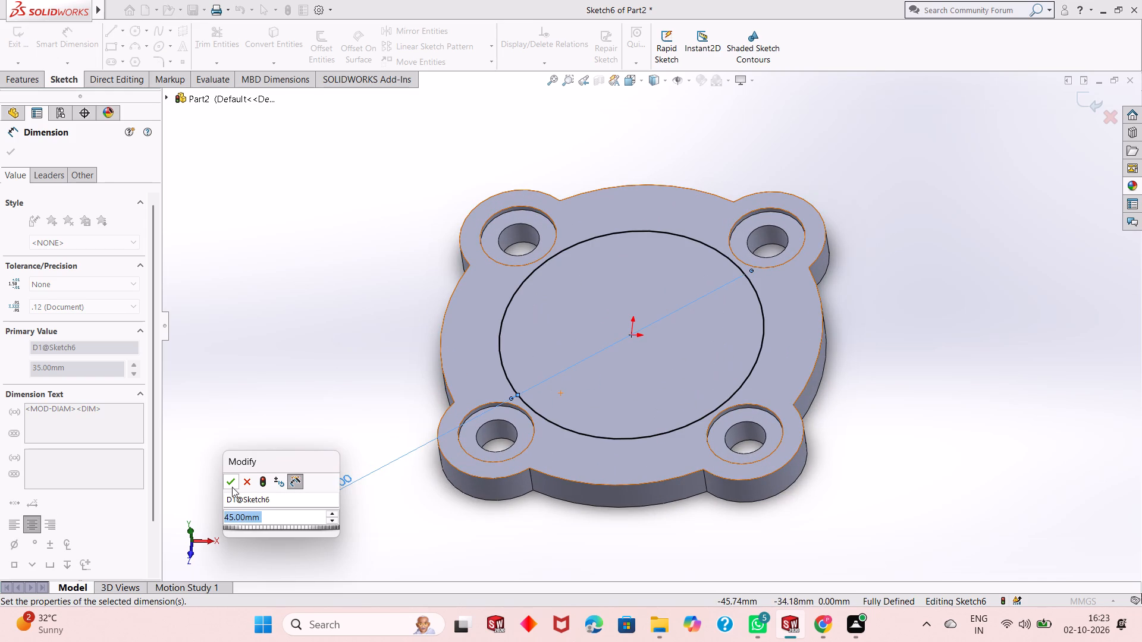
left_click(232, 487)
Set the central circle's diameter to 40 mm and finish dimensioning.
double_click(334, 479)
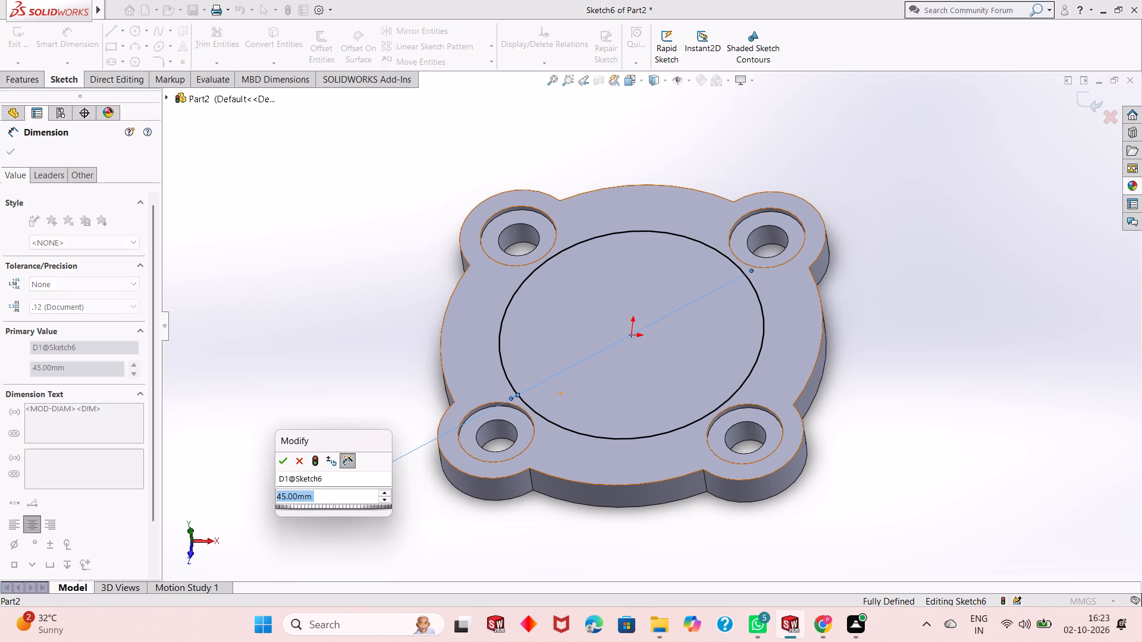
type("40")
key("Return")
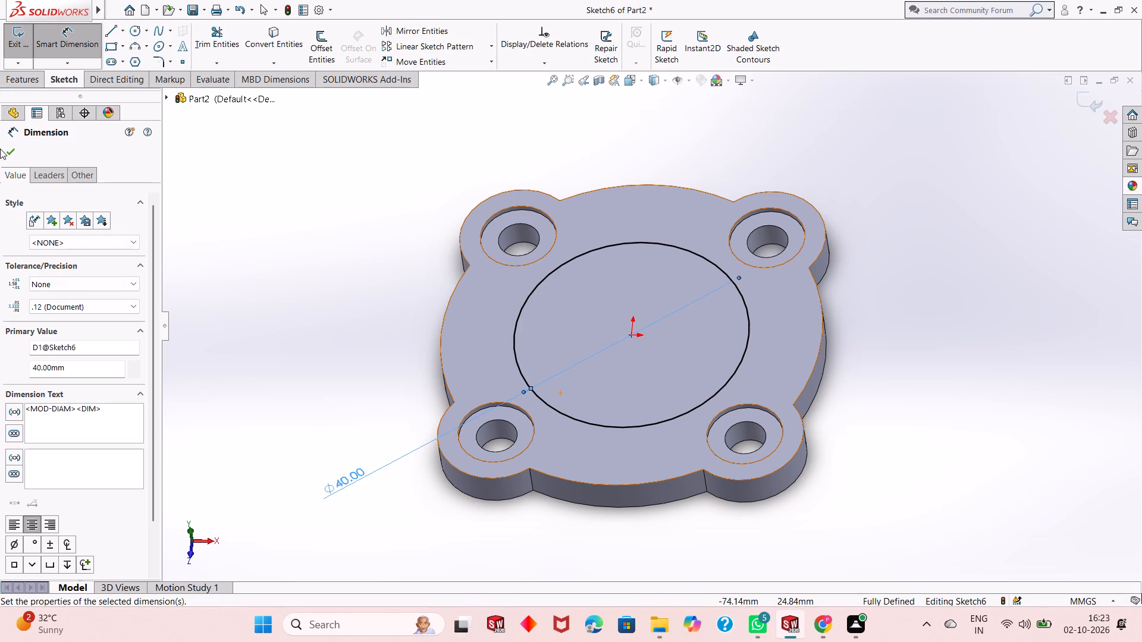
left_click(7, 149)
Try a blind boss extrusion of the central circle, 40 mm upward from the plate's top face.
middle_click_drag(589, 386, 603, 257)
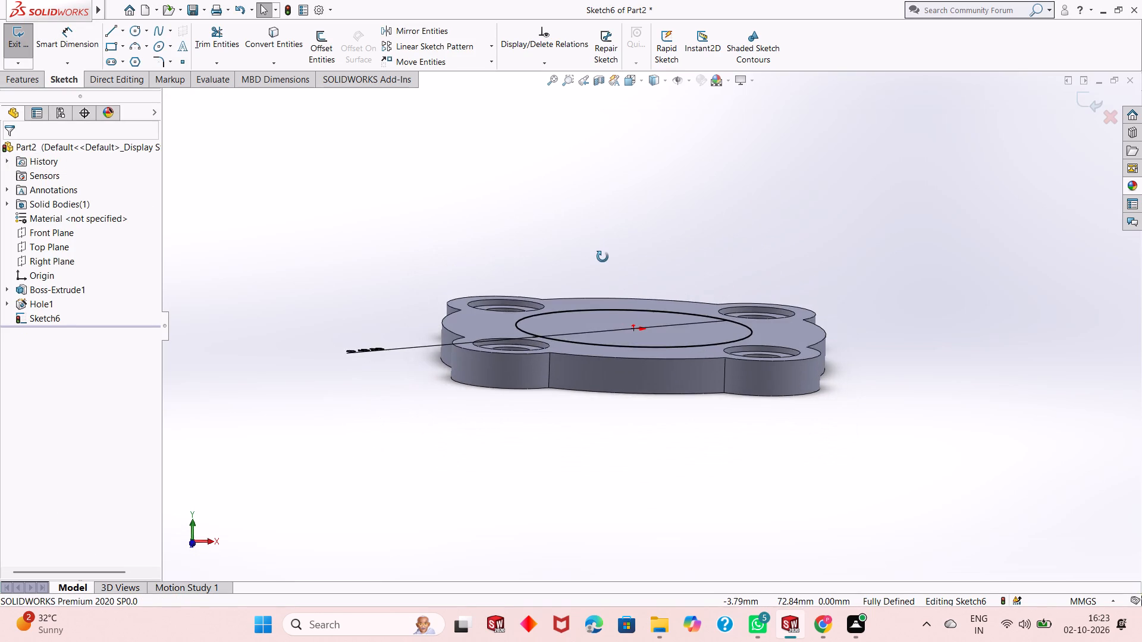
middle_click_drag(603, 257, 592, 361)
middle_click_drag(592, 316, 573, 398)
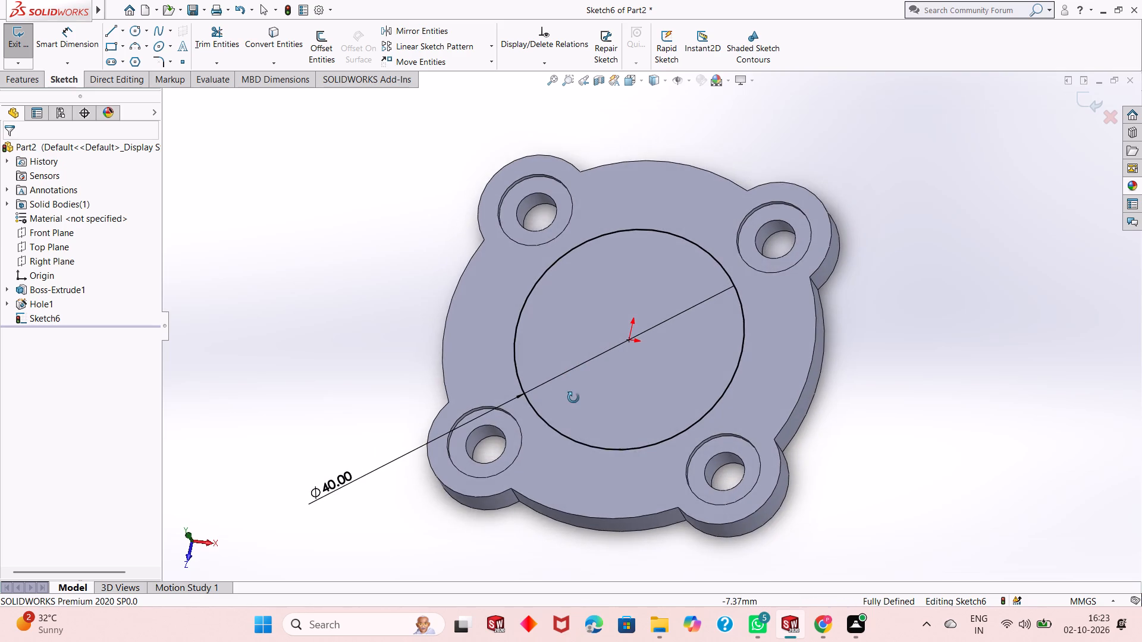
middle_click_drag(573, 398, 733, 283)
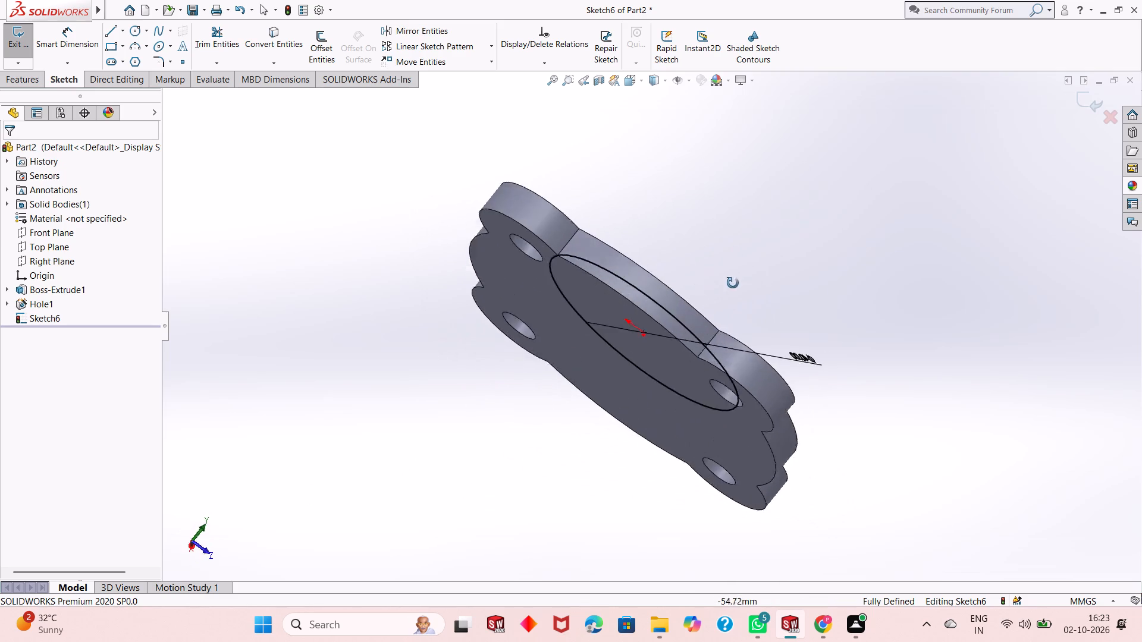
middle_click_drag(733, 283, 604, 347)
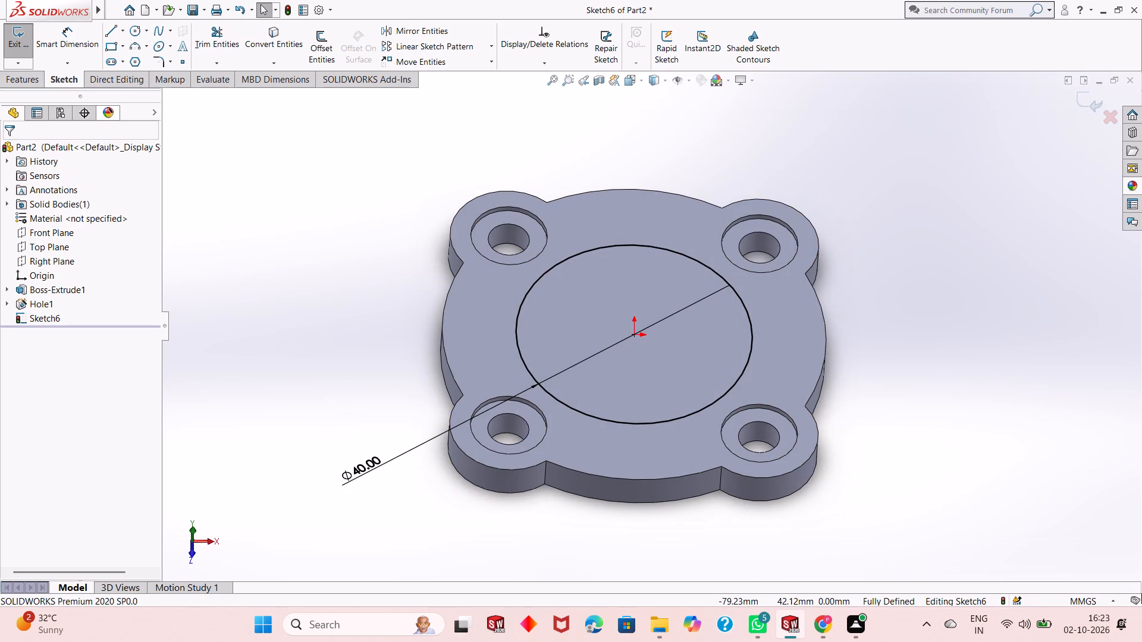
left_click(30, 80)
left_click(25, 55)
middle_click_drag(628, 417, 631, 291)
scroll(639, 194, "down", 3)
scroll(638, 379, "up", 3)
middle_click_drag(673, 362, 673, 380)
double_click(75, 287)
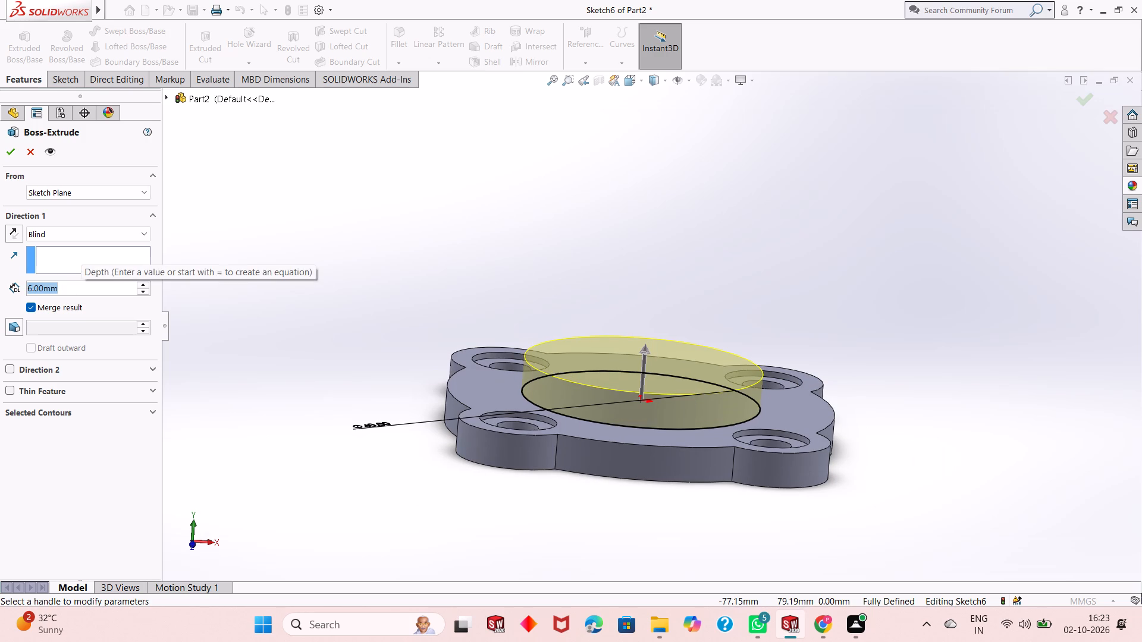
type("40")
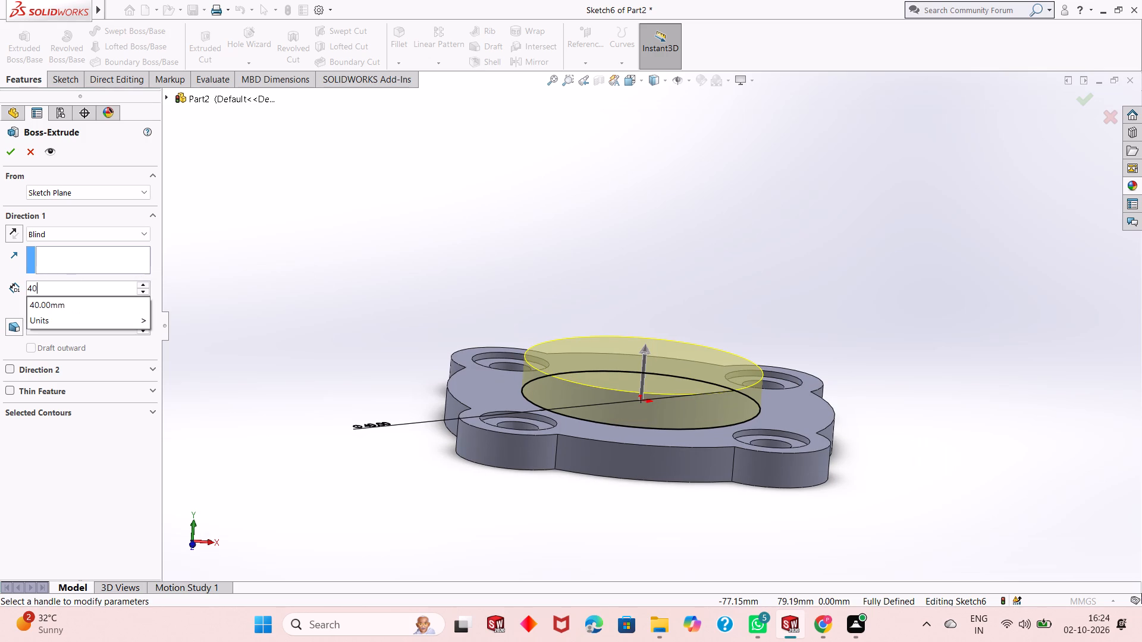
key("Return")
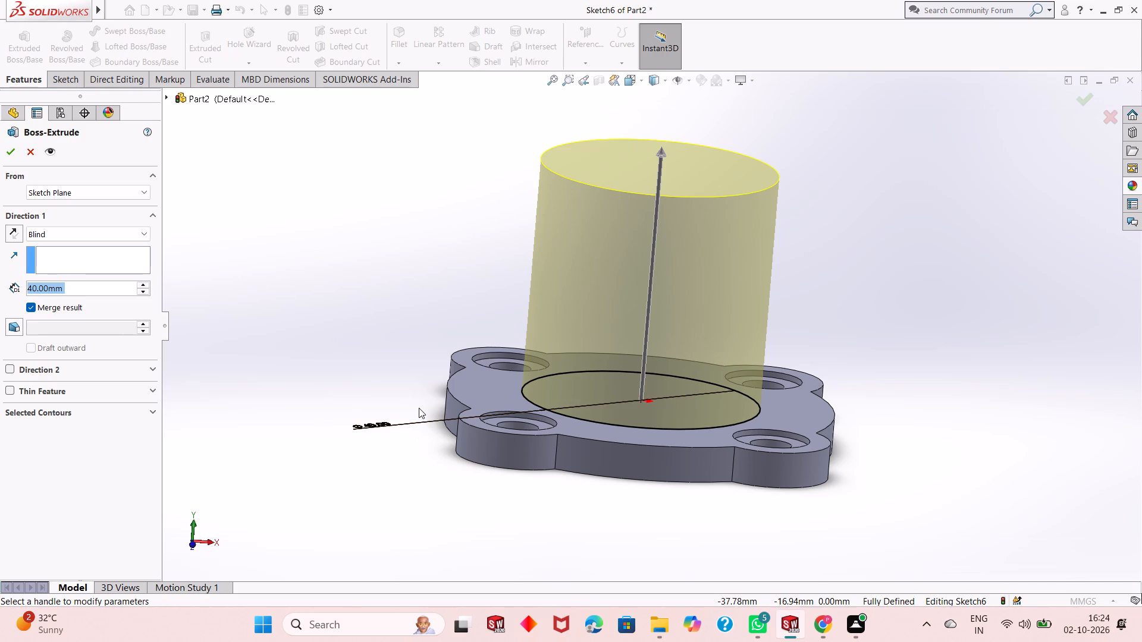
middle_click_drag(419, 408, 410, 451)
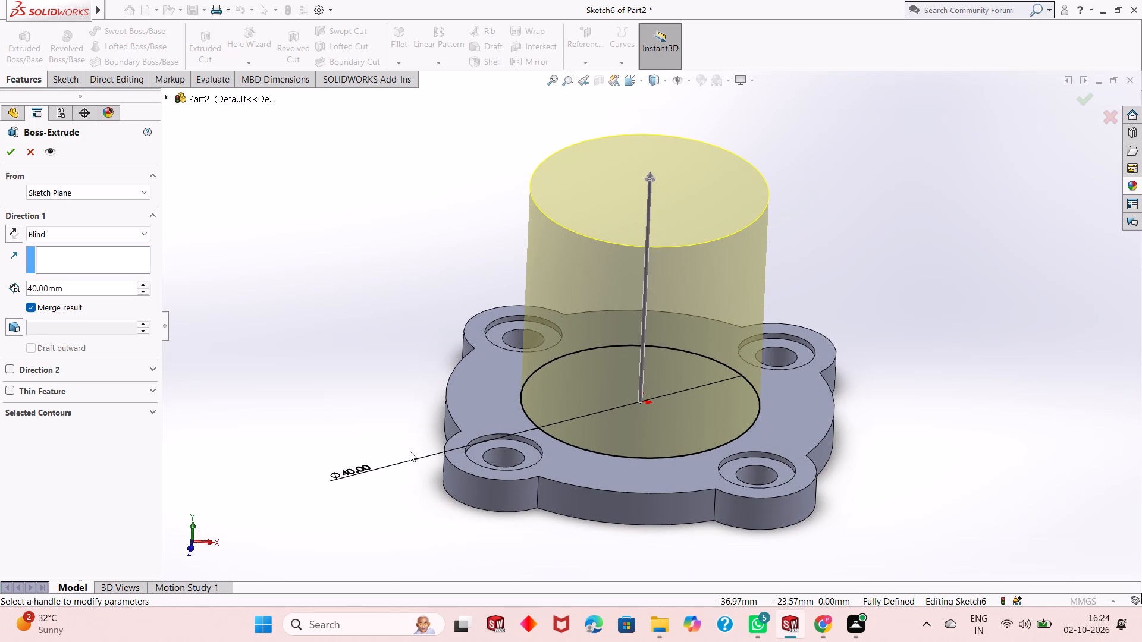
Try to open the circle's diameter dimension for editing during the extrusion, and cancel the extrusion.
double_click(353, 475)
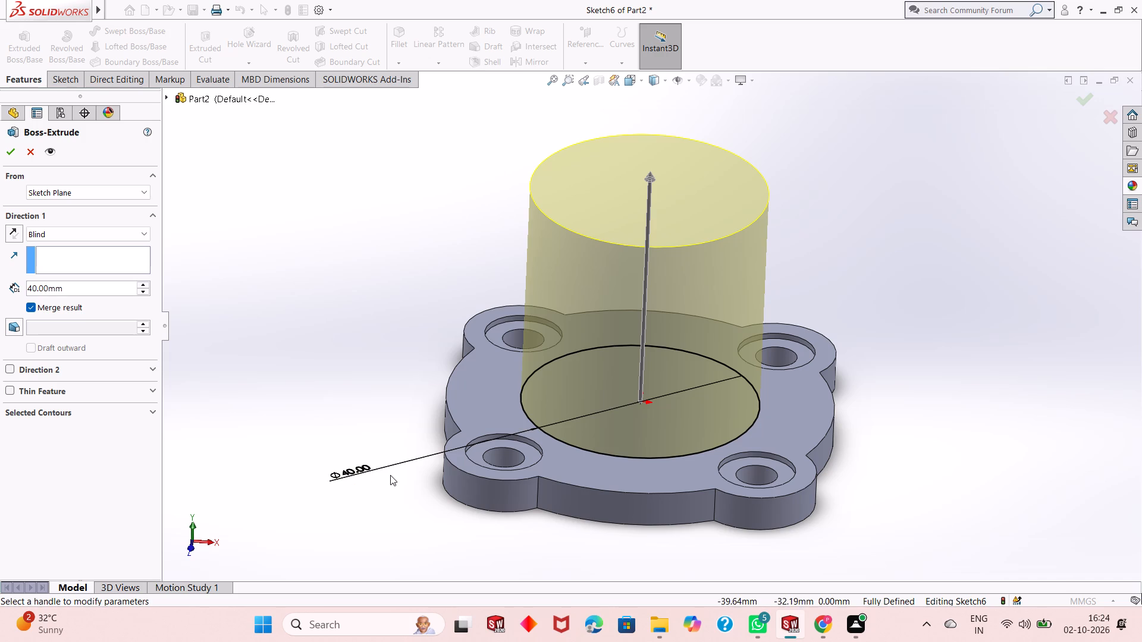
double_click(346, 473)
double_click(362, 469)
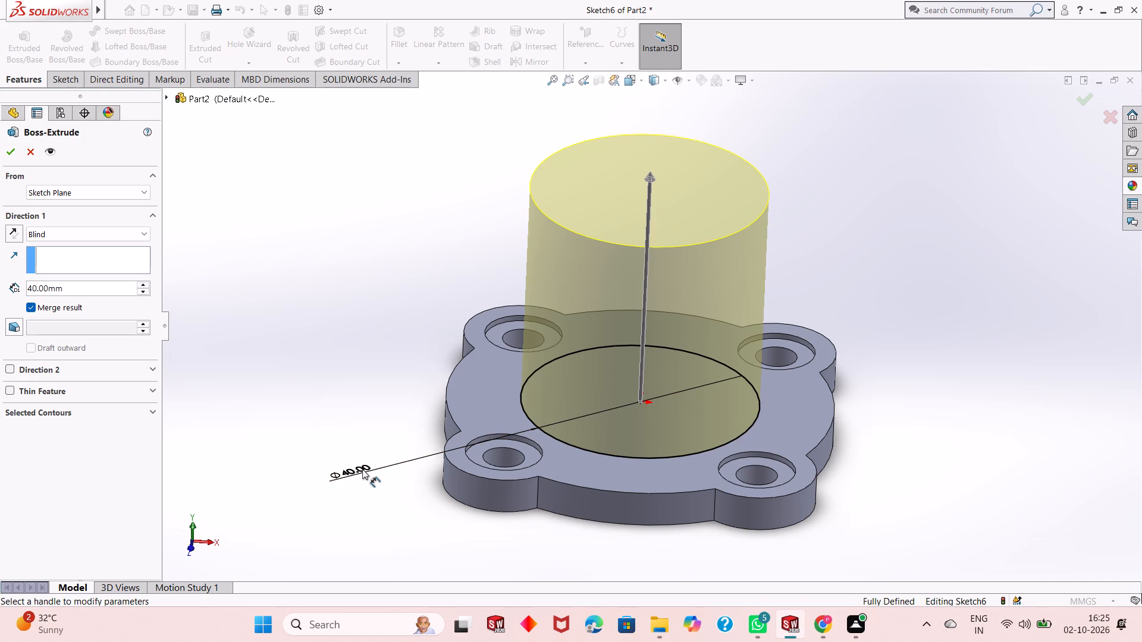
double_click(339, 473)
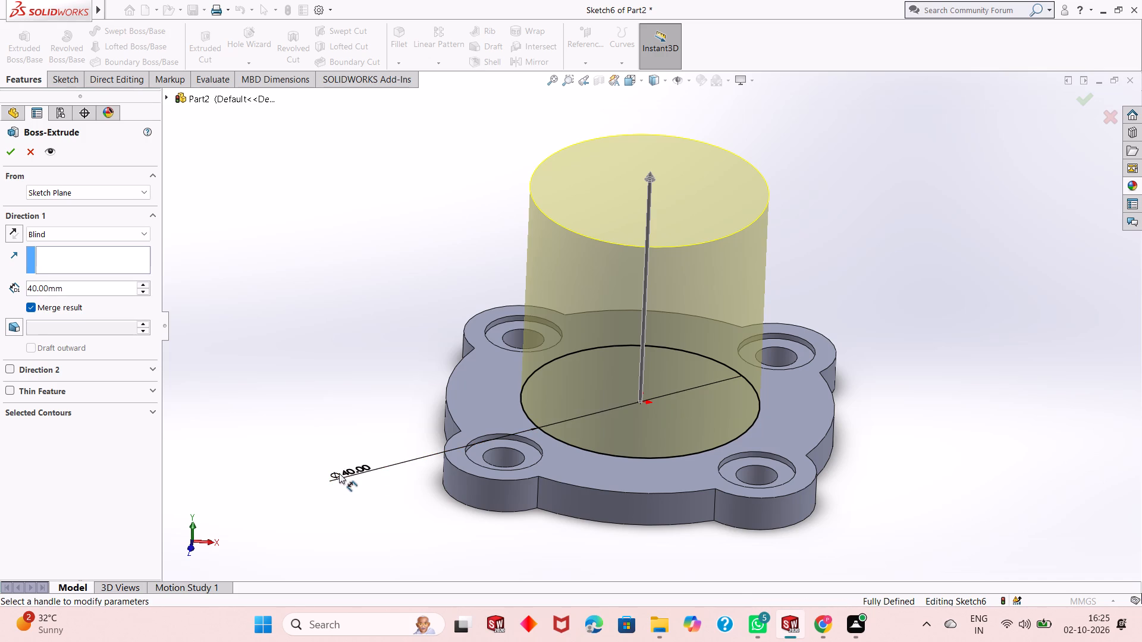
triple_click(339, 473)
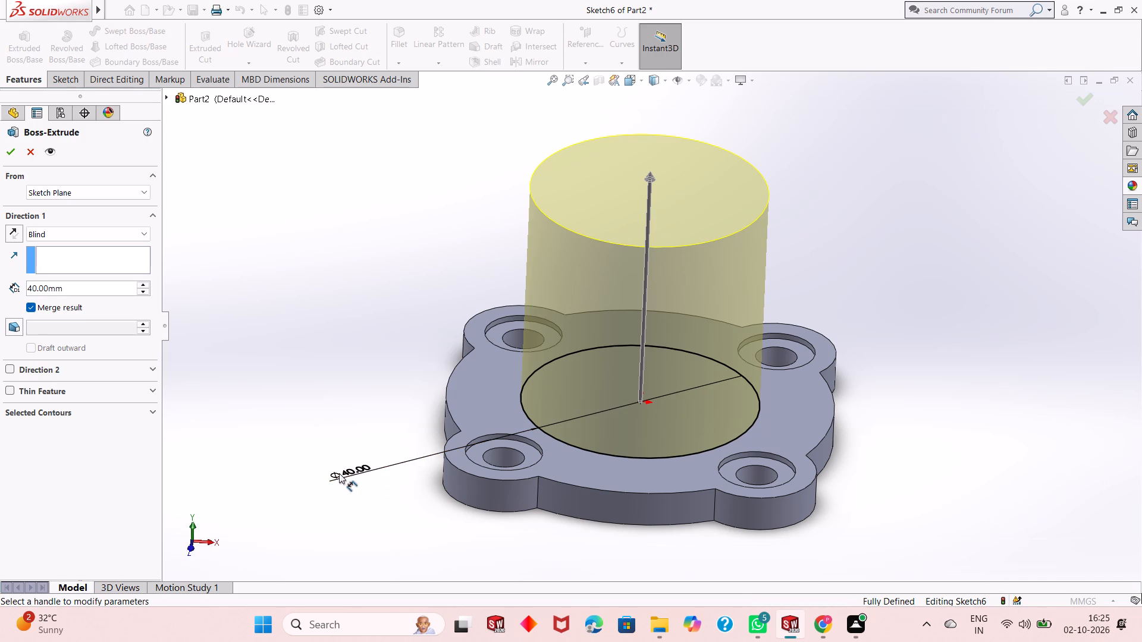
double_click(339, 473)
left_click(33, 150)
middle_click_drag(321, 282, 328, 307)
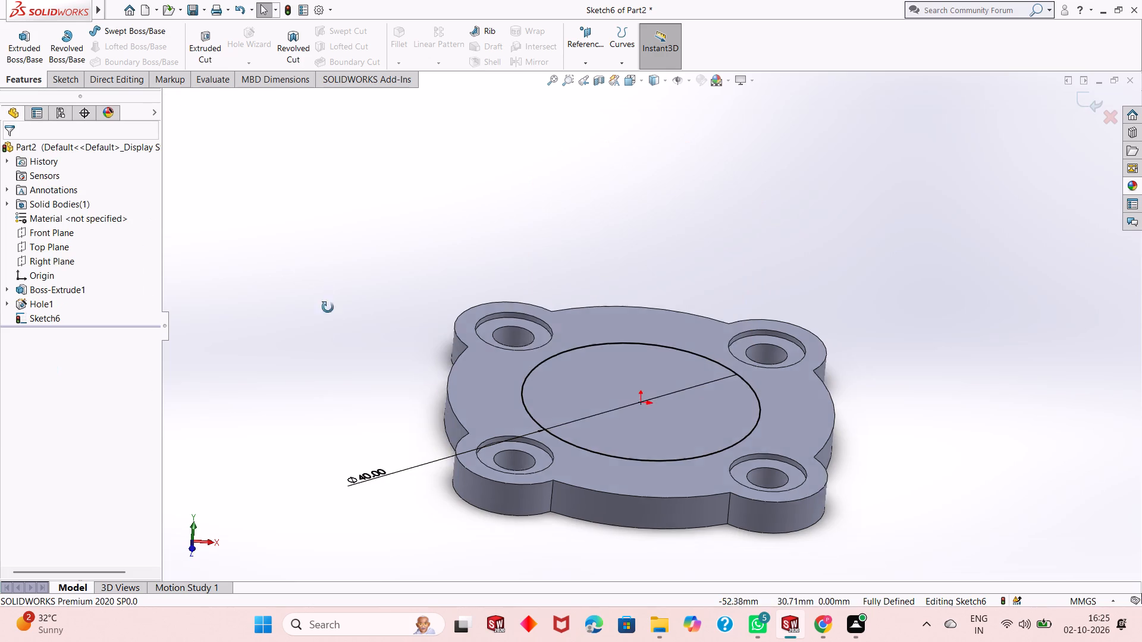
Set the diameter of the central circle on the plate's top face to 36 mm.
middle_click_drag(328, 307, 328, 386)
scroll(410, 515, "up", 2)
left_click(440, 505)
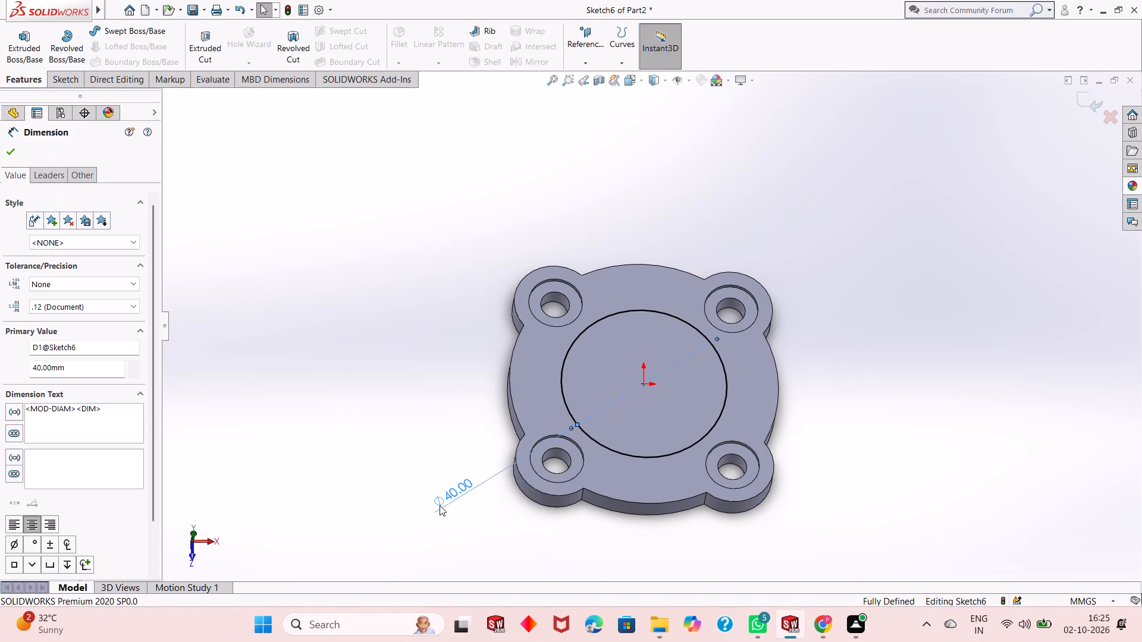
double_click(443, 499)
type("36")
key("Return")
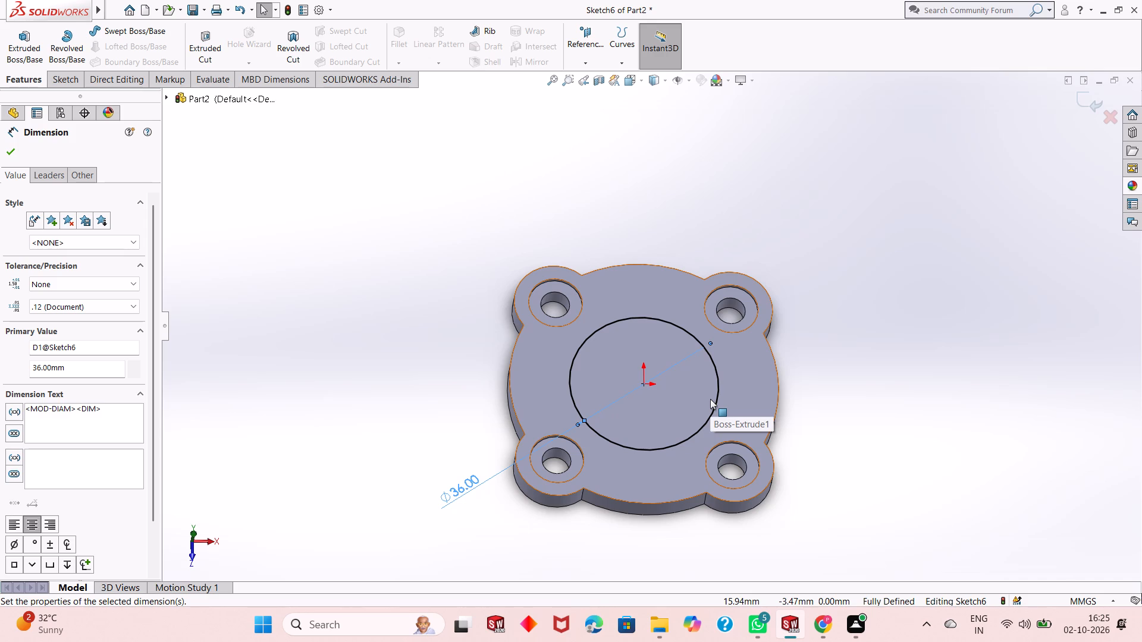
scroll(698, 405, "up", 1)
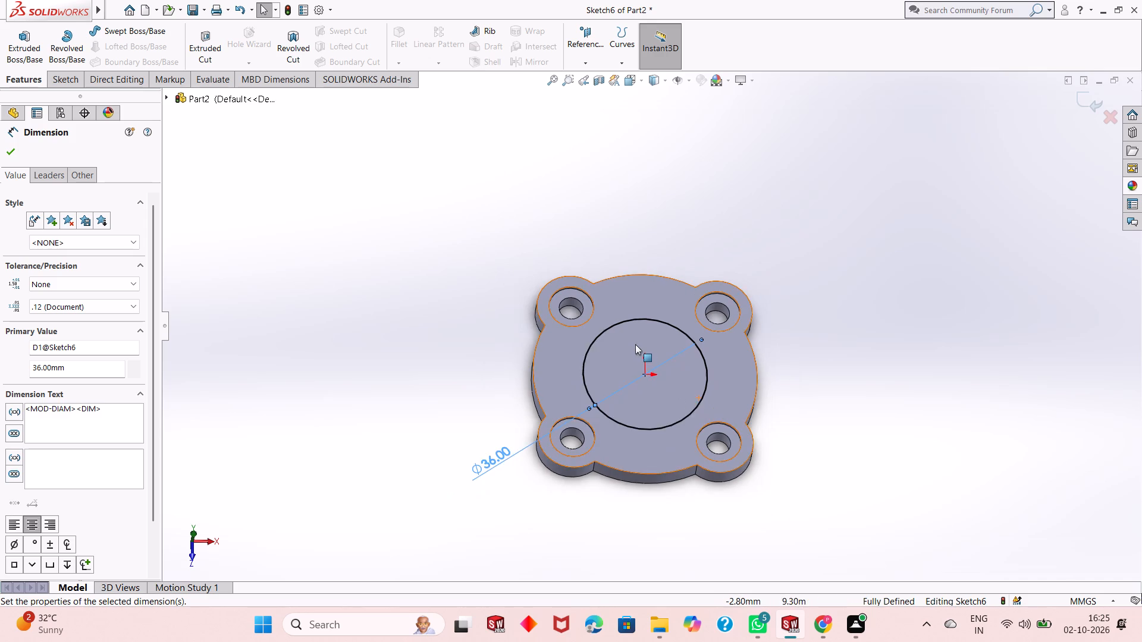
scroll(635, 344, "down", 3)
scroll(645, 341, "up", 2)
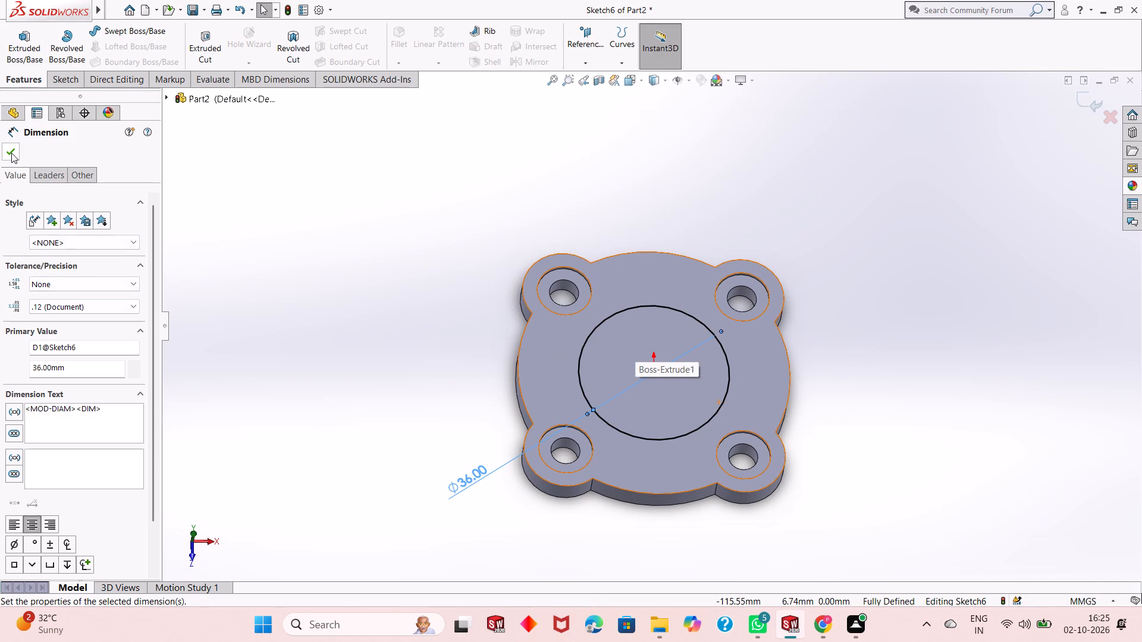
left_click(11, 153)
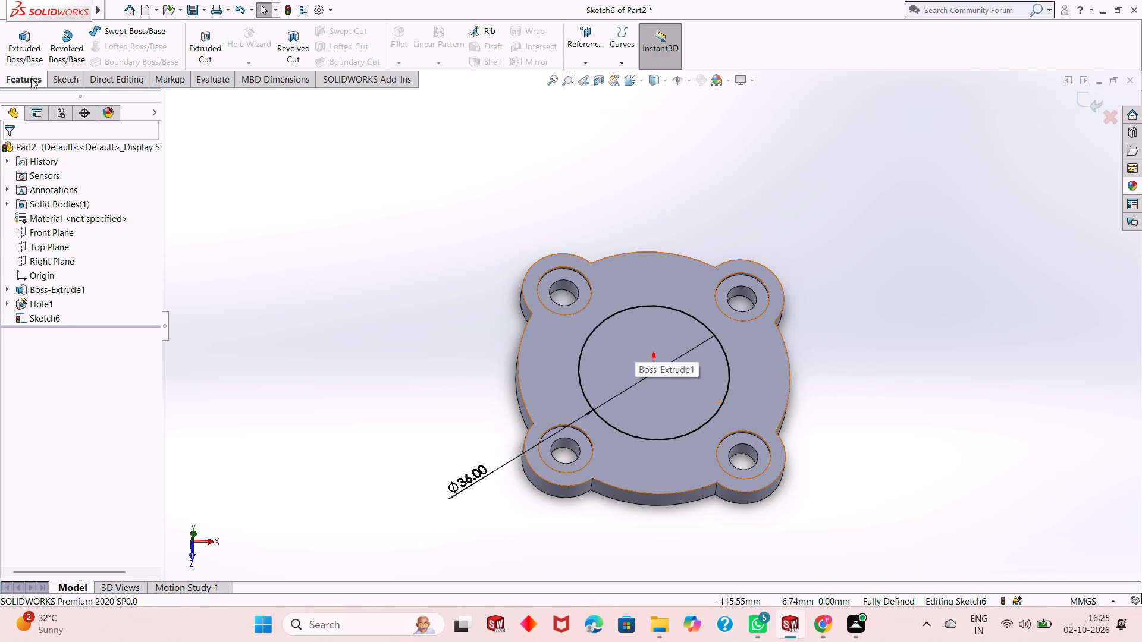
Extrude the central circle as a blind boss upward from the plate's top face, merged, with depth 74-24 (50 mm).
left_click(36, 51)
middle_click_drag(536, 421, 551, 300)
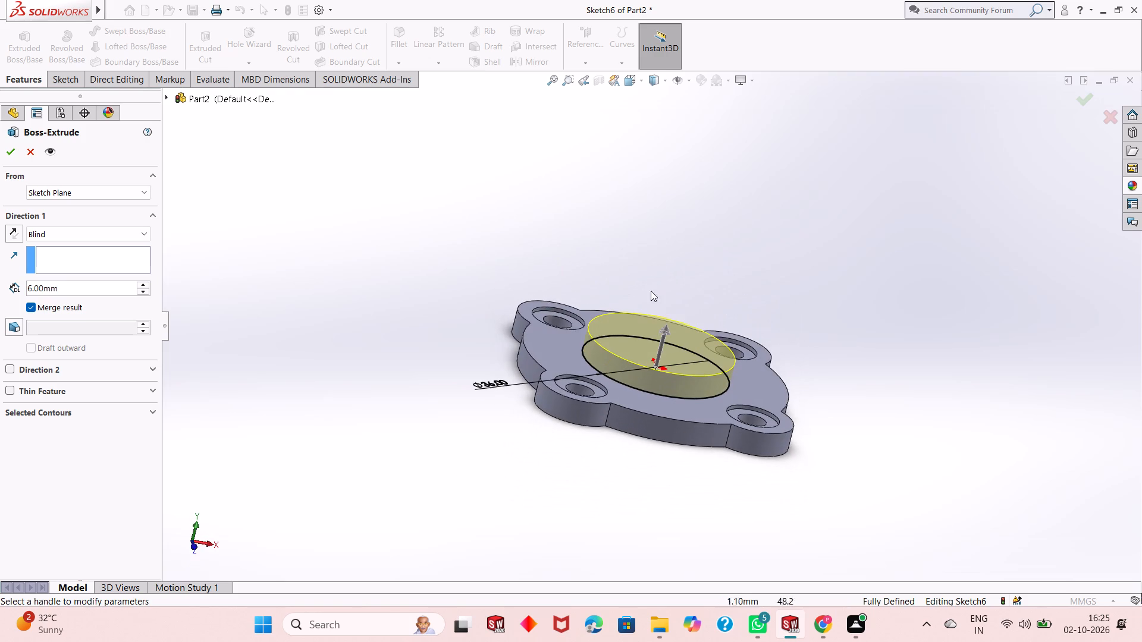
scroll(708, 290, "down", 1)
scroll(691, 363, "up", 1)
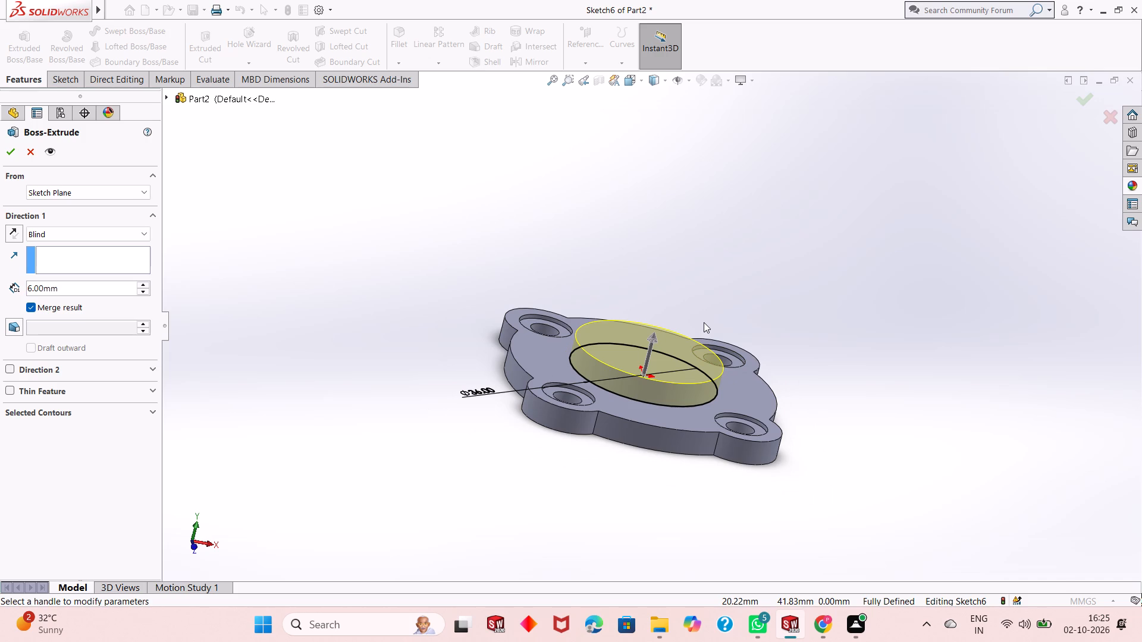
type("74-")
left_click(75, 297)
left_click(76, 295)
double_click(81, 287)
type("74-")
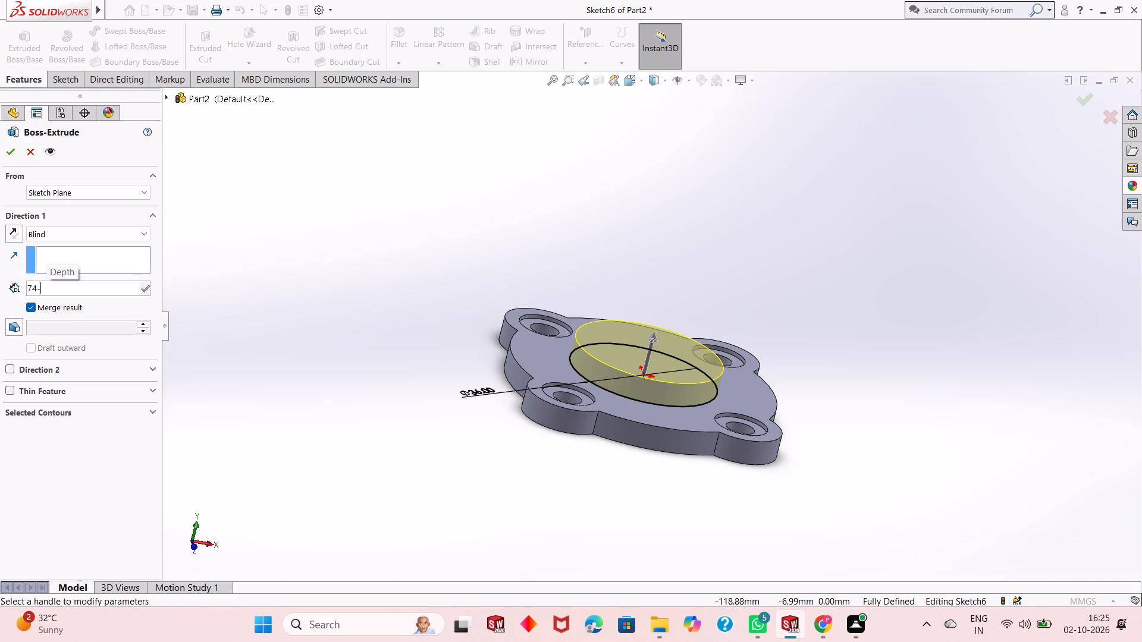
type("18")
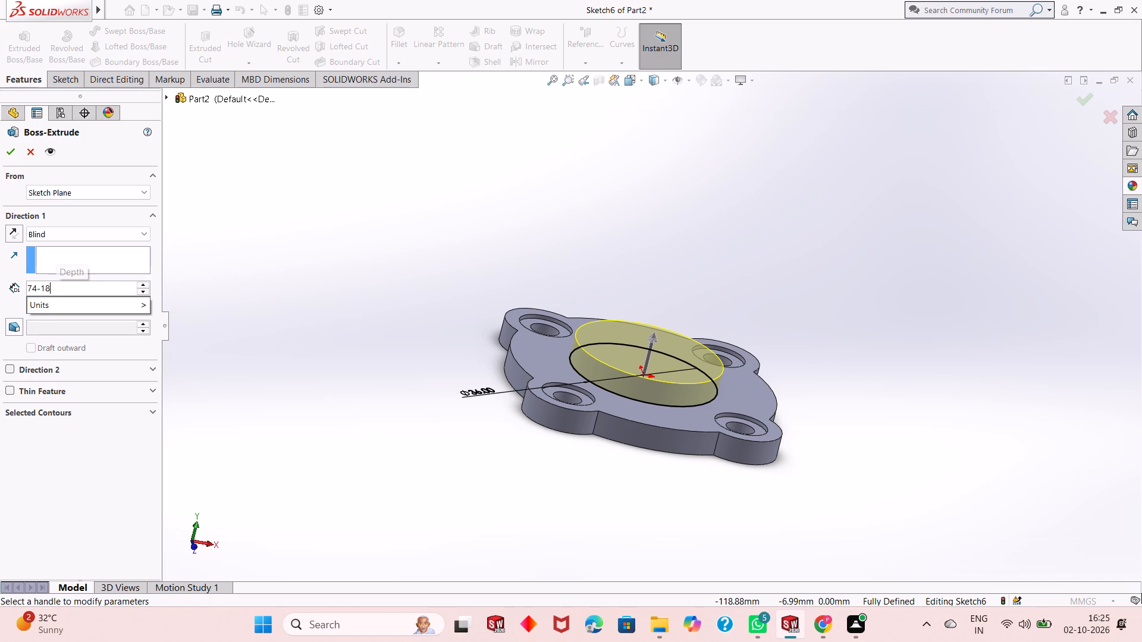
key("BackSpace")
key("BackSpace")
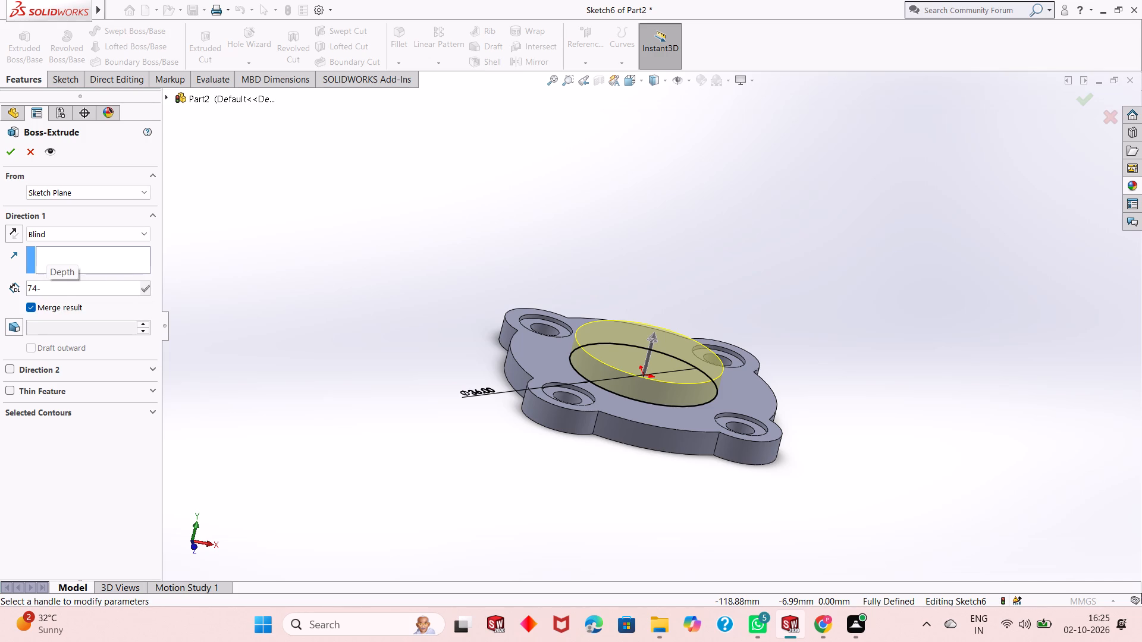
type("24")
key("Return")
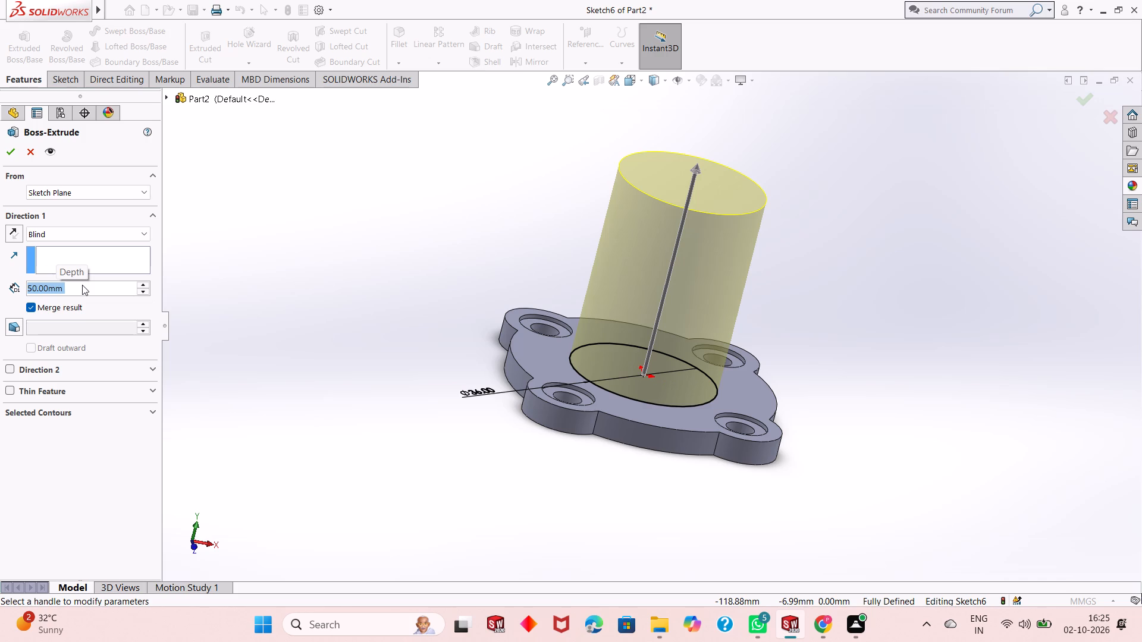
left_click(10, 146)
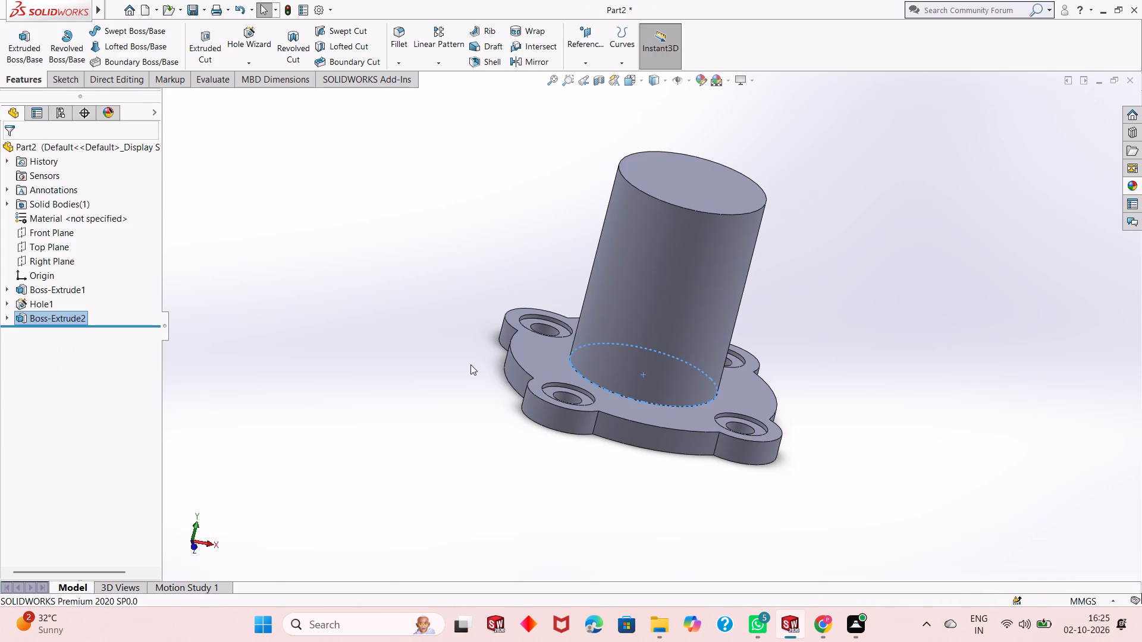
Examine the cylindrical boss and the lobed plate from several angles.
middle_click_drag(768, 378, 756, 372)
left_click(820, 370)
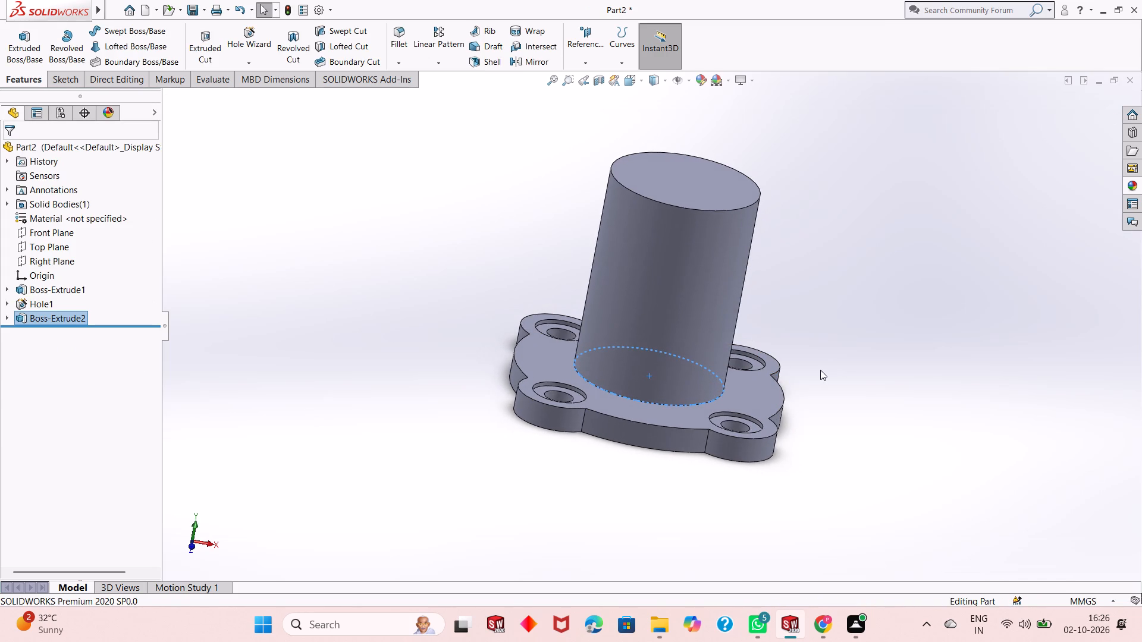
middle_click_drag(820, 412, 821, 439)
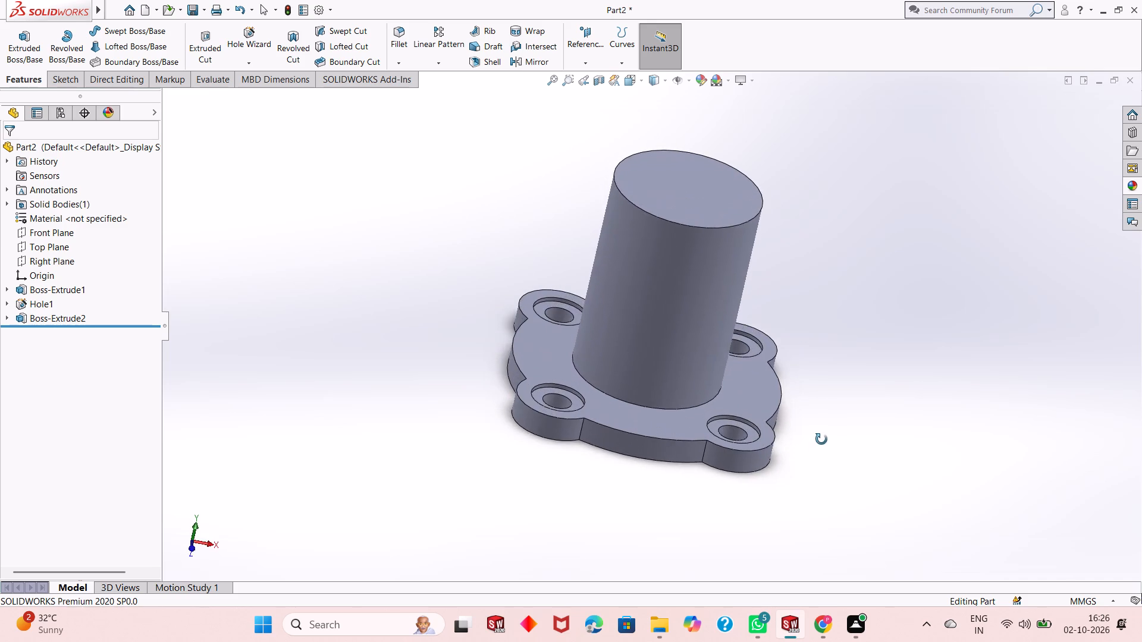
middle_click_drag(821, 439, 821, 447)
scroll(651, 328, "down", 2)
scroll(684, 382, "up", 5)
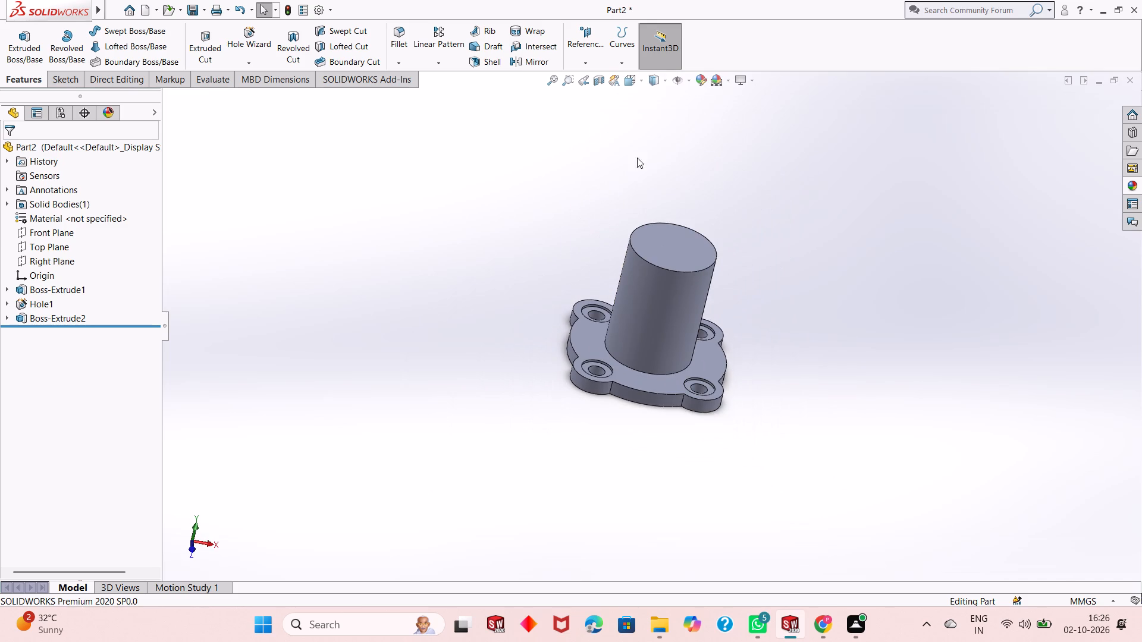
scroll(679, 215, "down", 3)
scroll(694, 275, "down", 2)
scroll(680, 271, "up", 3)
scroll(662, 232, "down", 1)
middle_click_drag(827, 346, 736, 473)
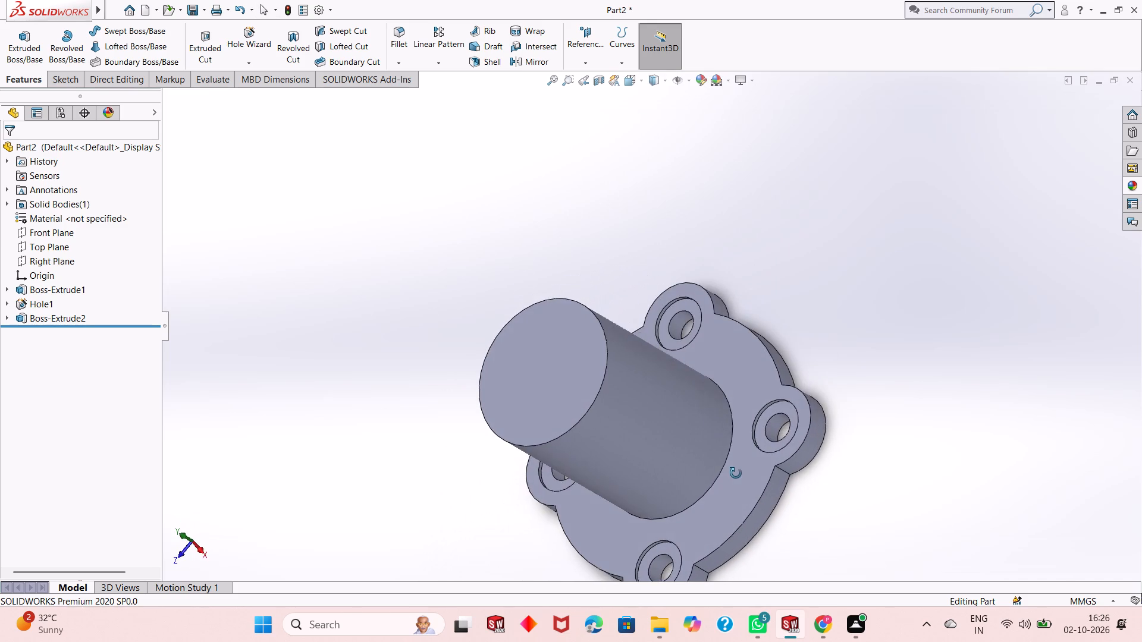
middle_click_drag(736, 473, 811, 424)
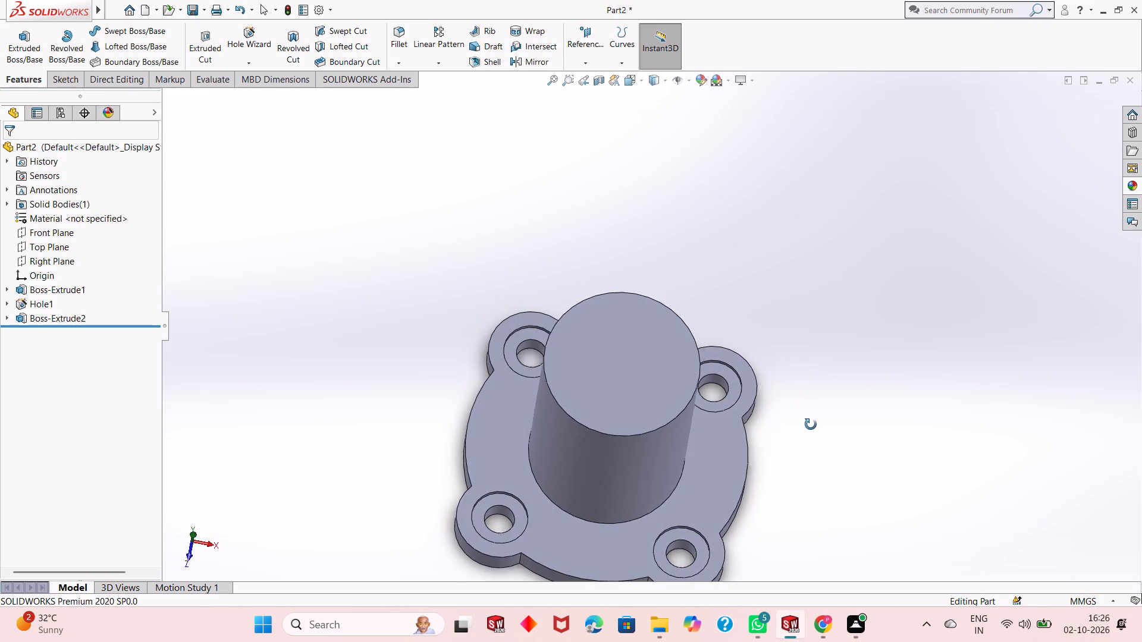
middle_click_drag(811, 424, 818, 364)
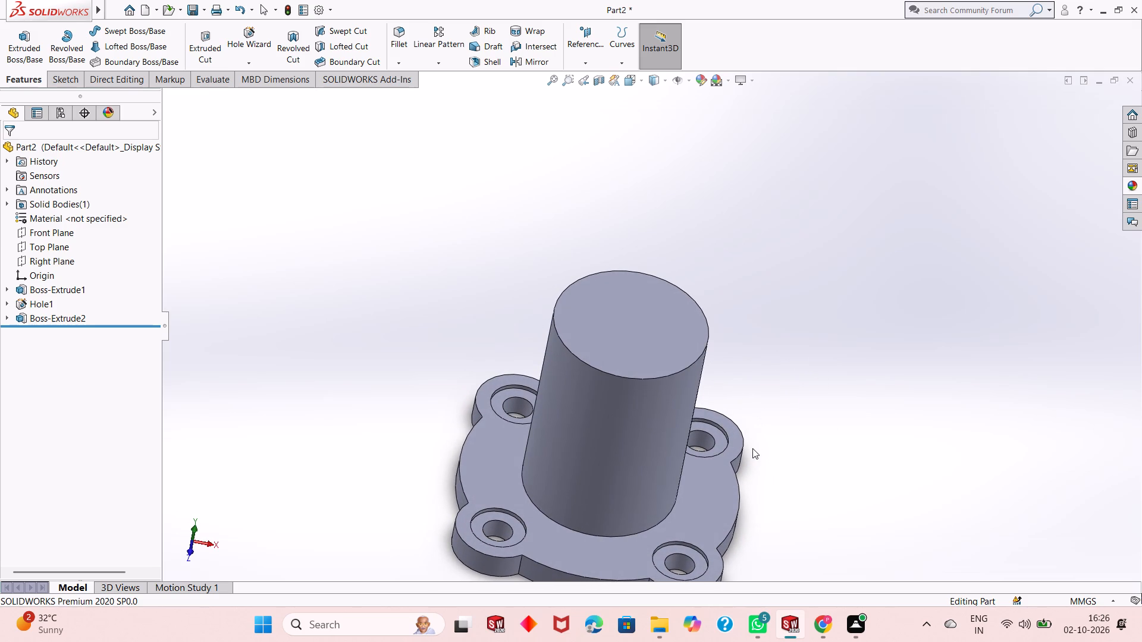
Sketch a circle about 25 mm in diameter, centred on the origin, on the top face of the cylindrical boss.
scroll(639, 422, "down", 2)
scroll(636, 429, "up", 1)
middle_click_drag(636, 429, 617, 439)
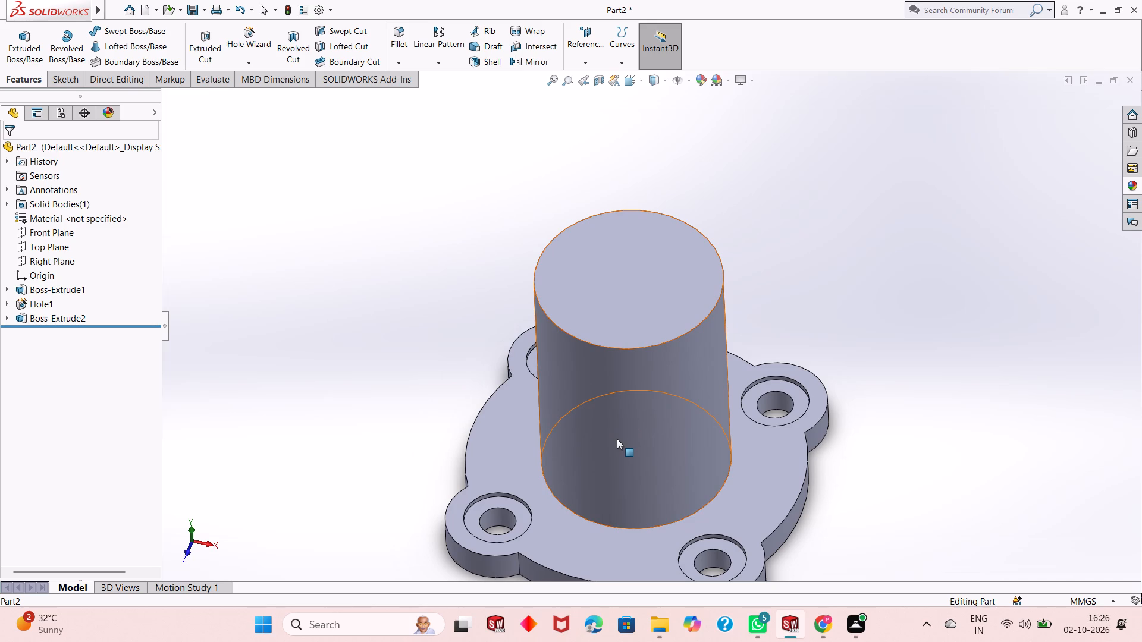
left_click(655, 301)
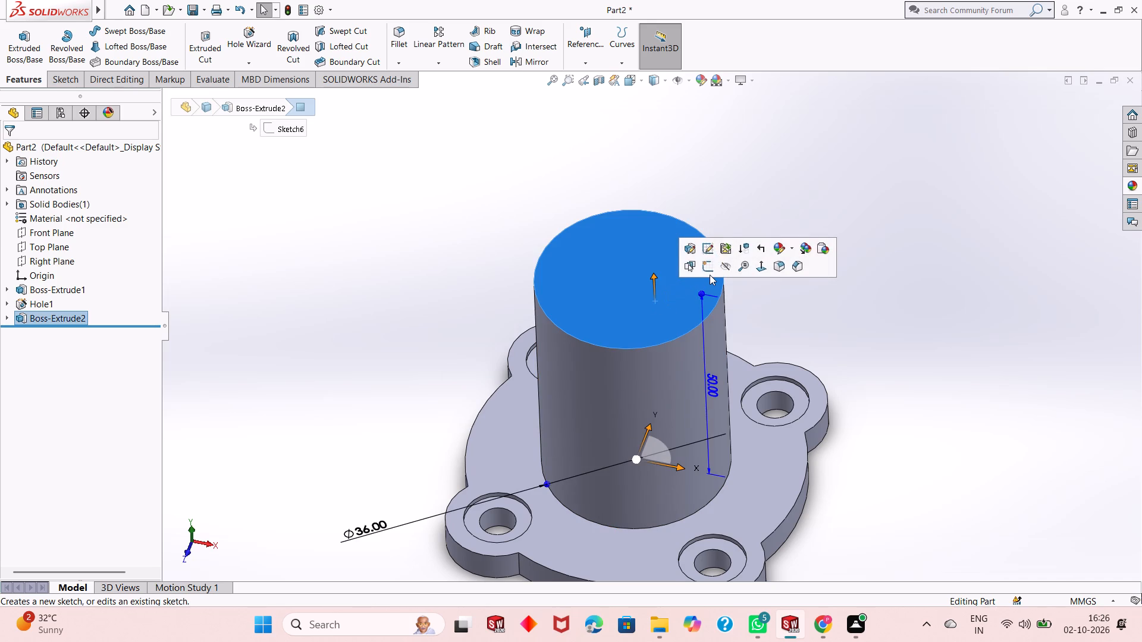
left_click(710, 275)
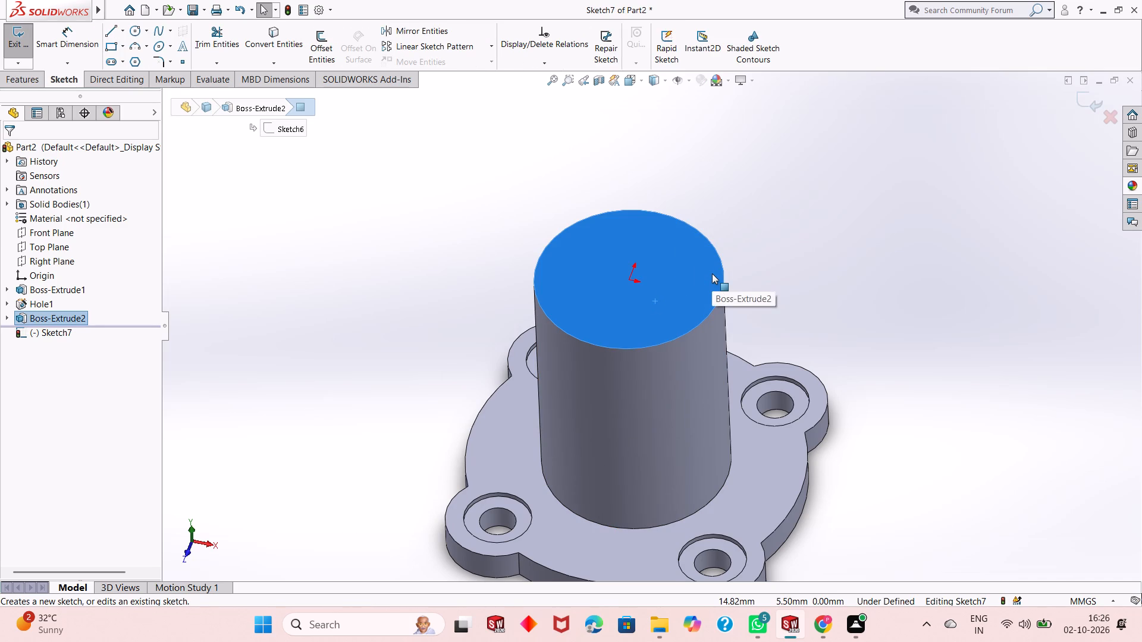
key("ctrl+8")
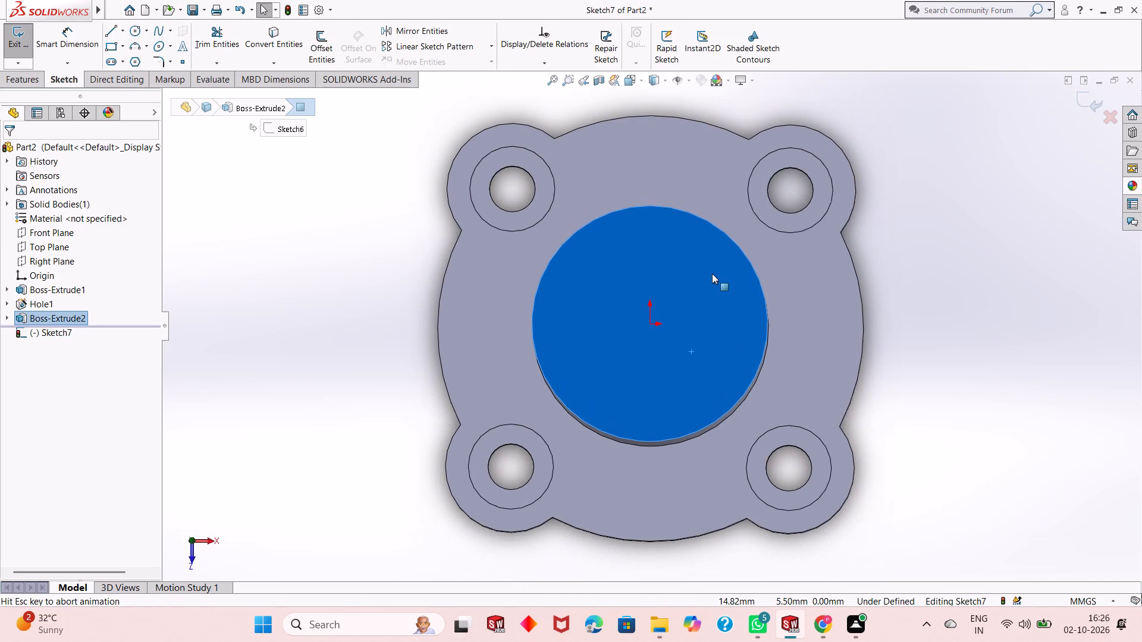
left_click(330, 323)
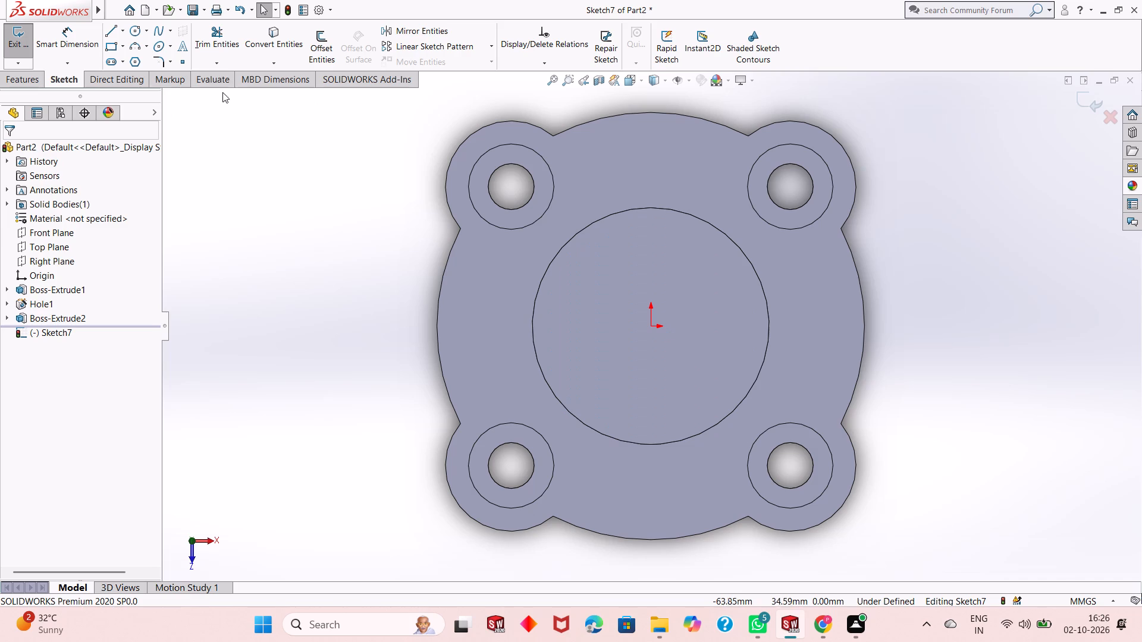
left_click(133, 33)
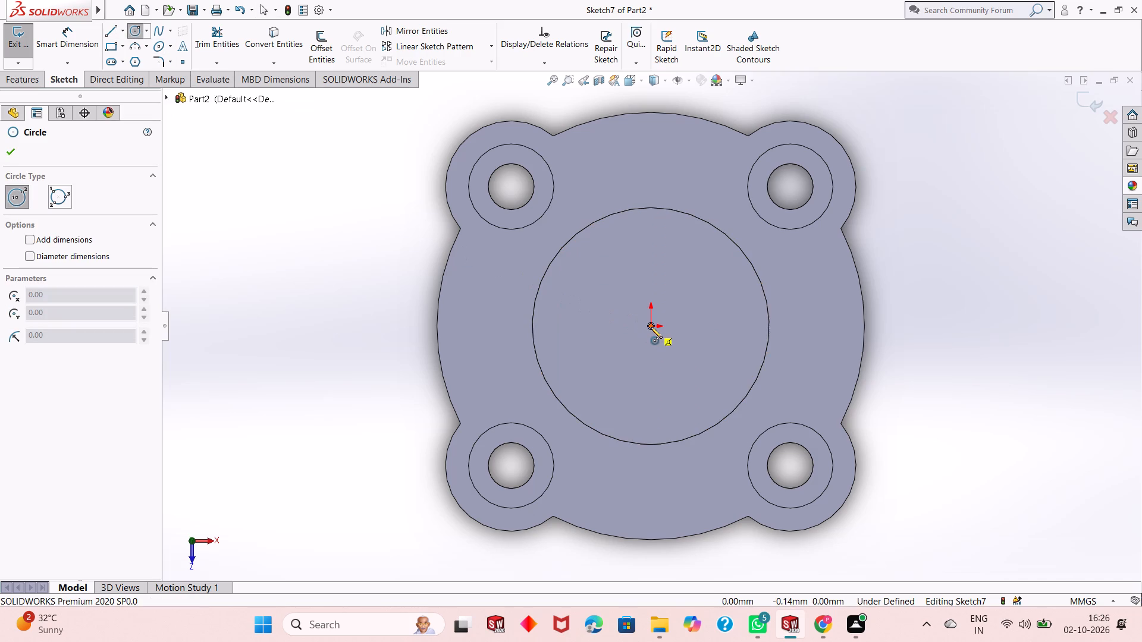
left_click(651, 327)
left_click(686, 251)
right_click(271, 291)
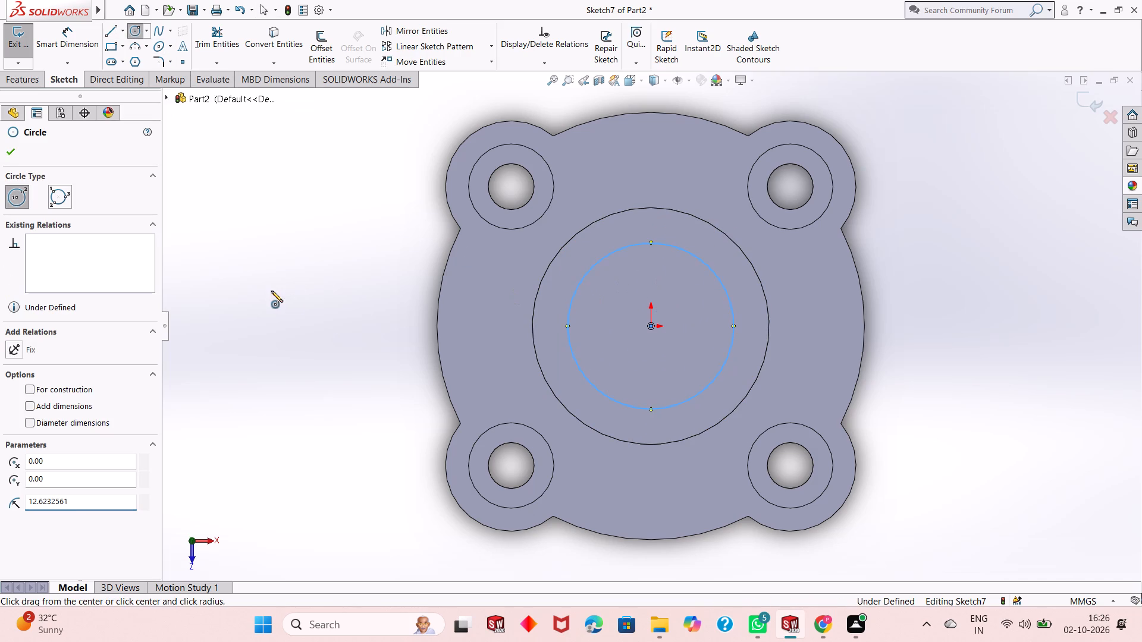
left_click(324, 306)
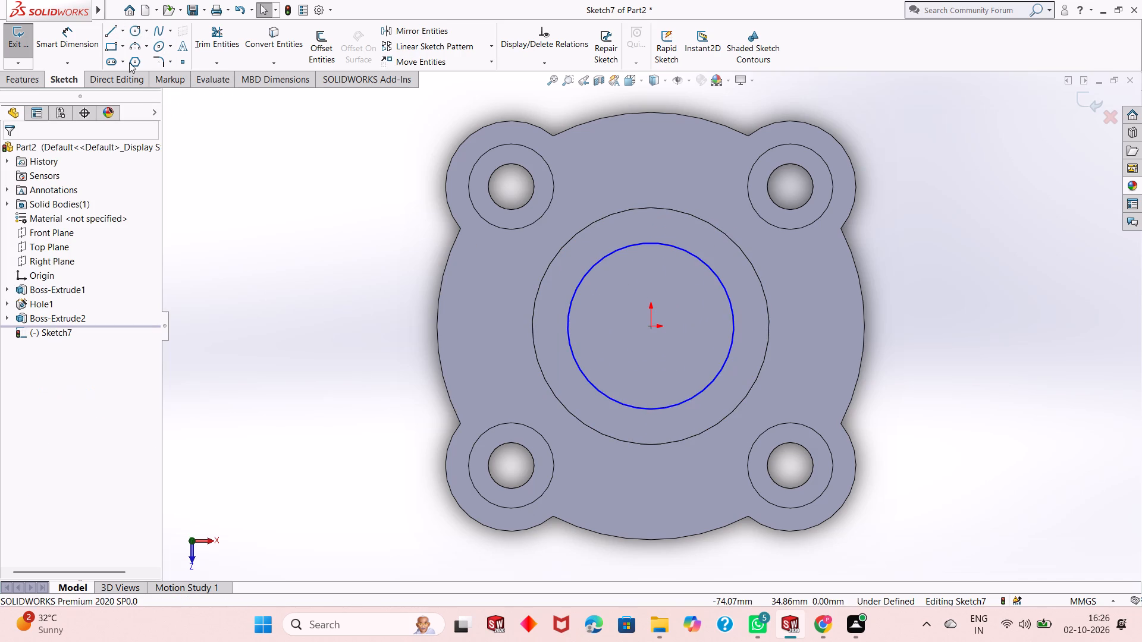
Dimension the diameter of the new circle on the boss's top face as 18 mm.
left_click(69, 37)
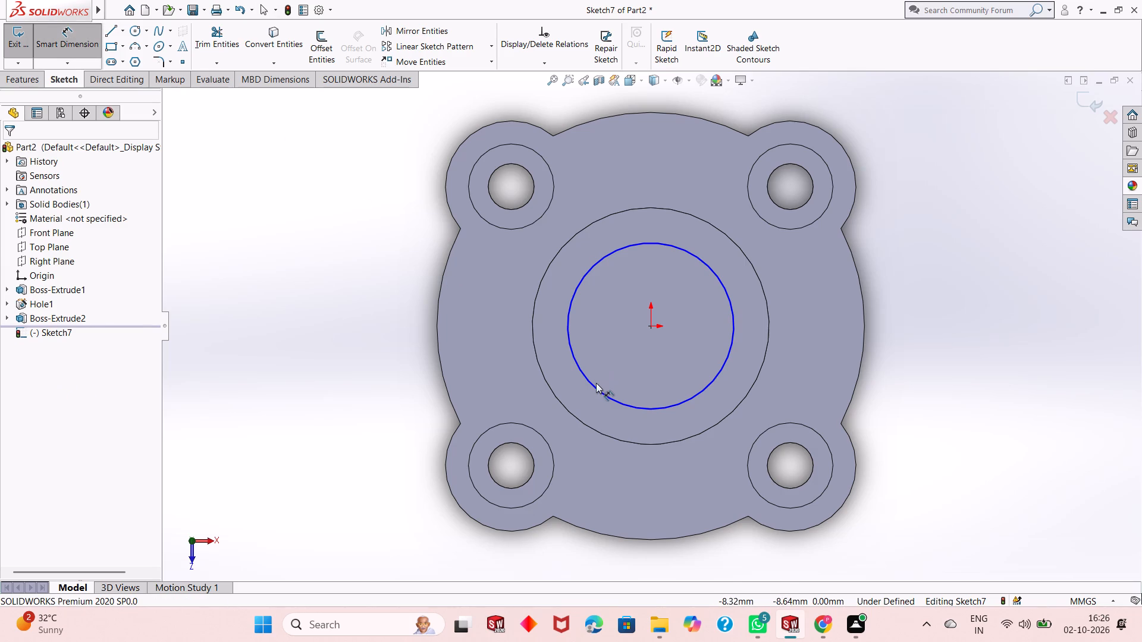
left_click(596, 391)
left_click(366, 542)
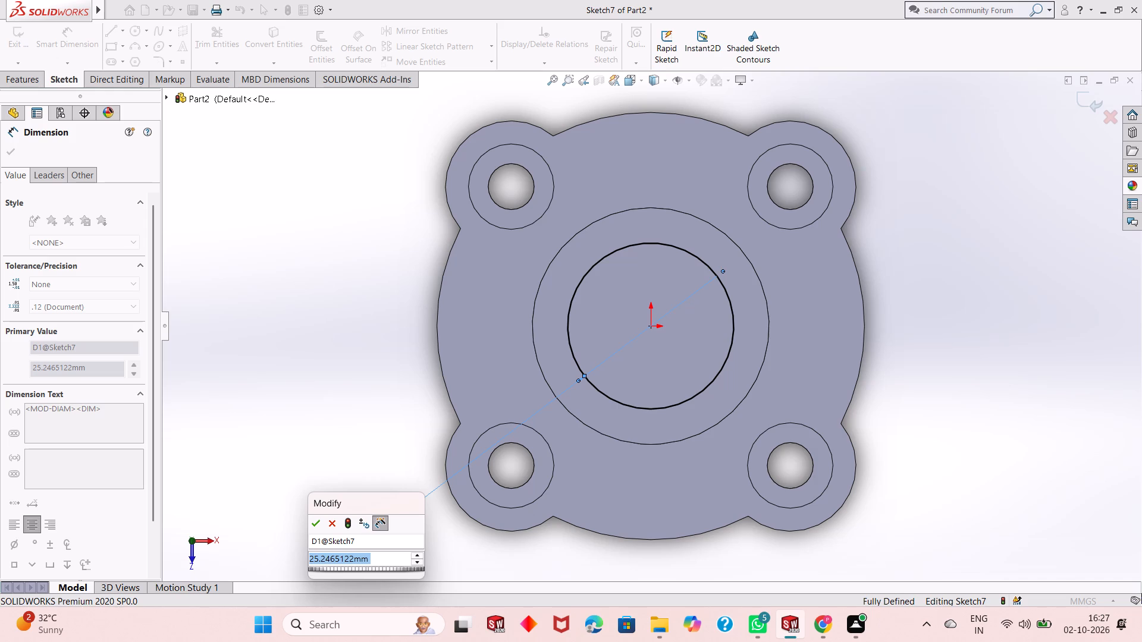
type("18")
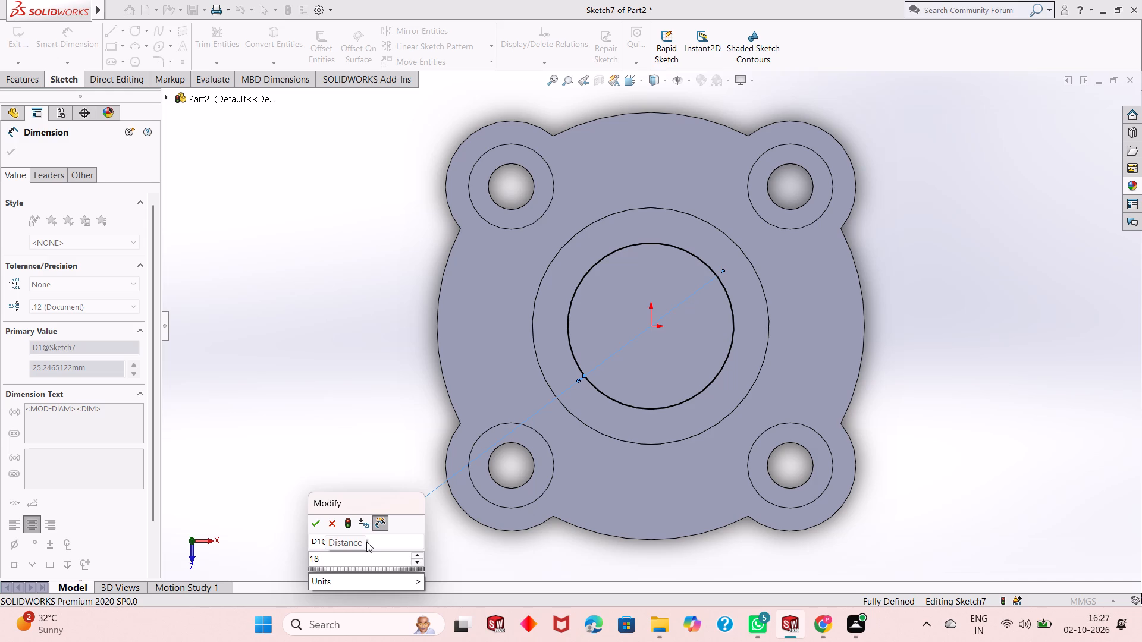
key("Return")
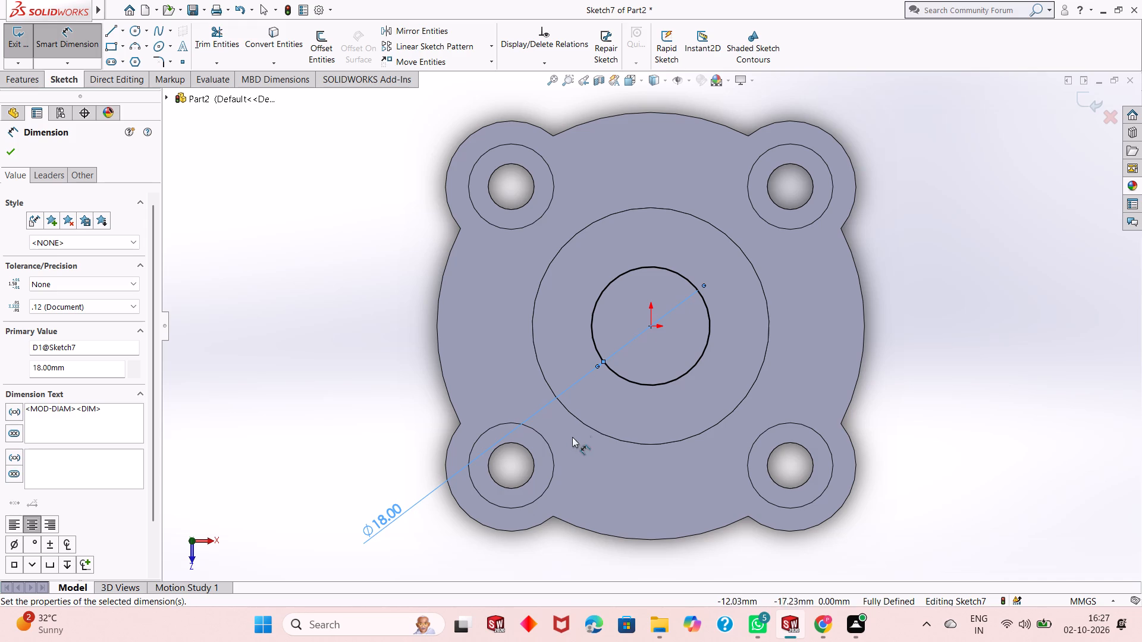
scroll(614, 374, "up", 1)
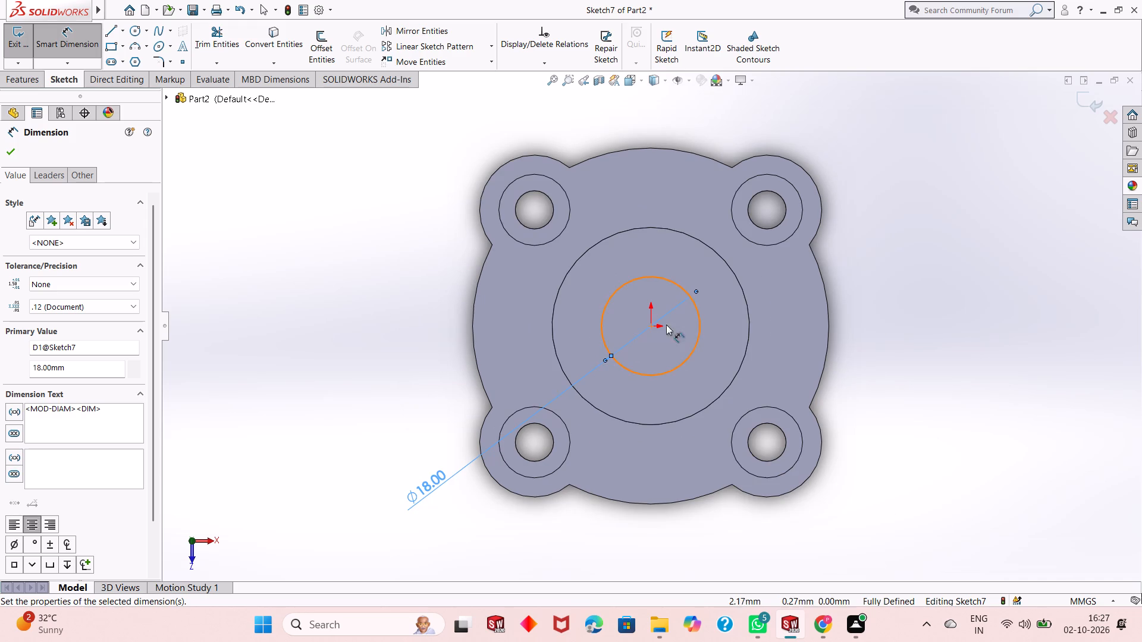
scroll(689, 338, "down", 1)
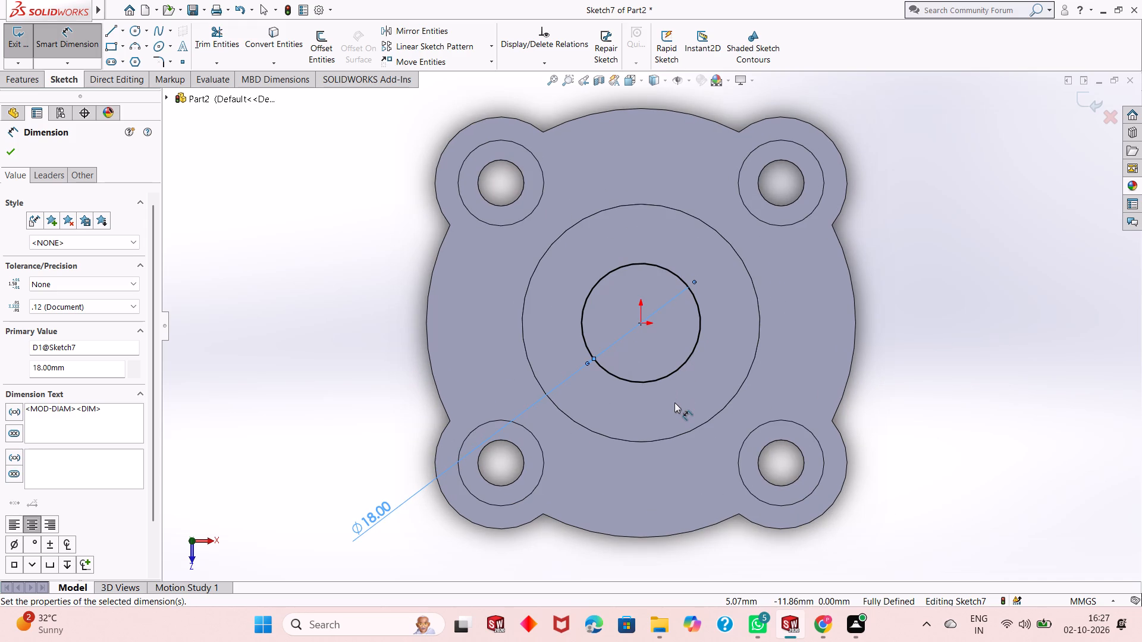
middle_click_drag(690, 452, 690, 442)
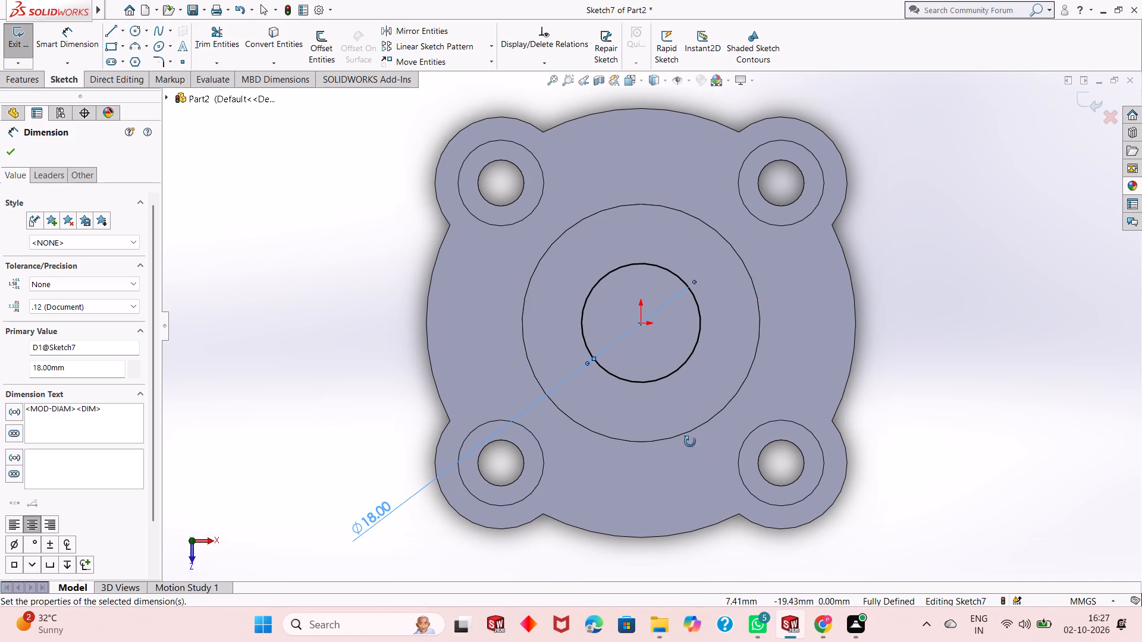
Extrude the 18 mm circle upward from the cylindrical boss's top face as a merged blind boss with depth 18 mm.
middle_click_drag(690, 442, 701, 365)
middle_click_drag(726, 414, 710, 397)
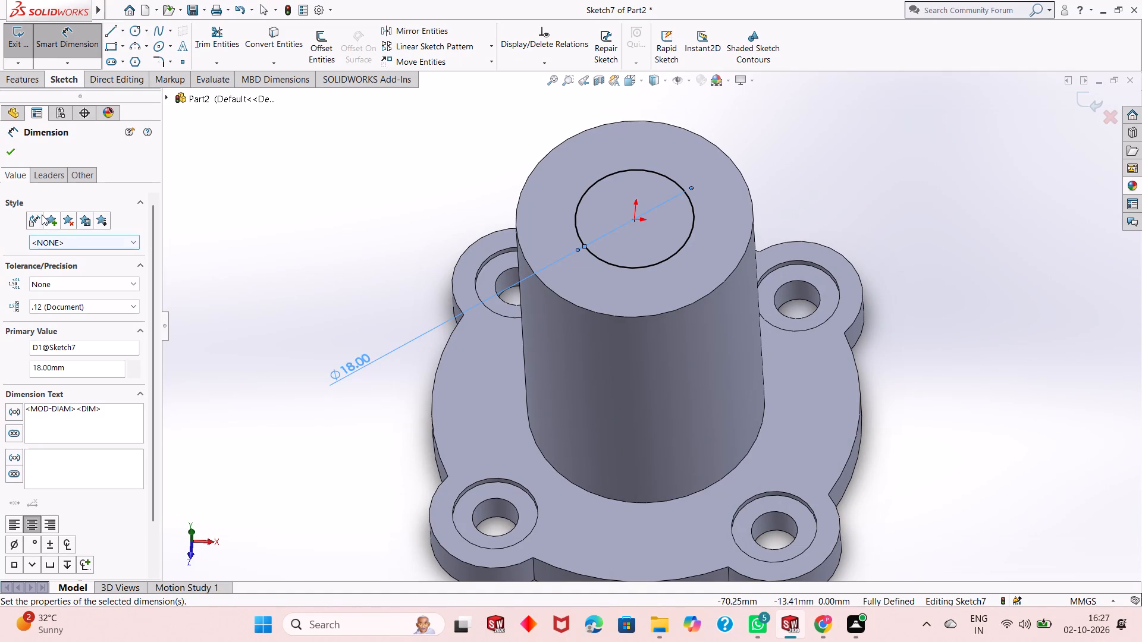
left_click(10, 148)
left_click(15, 77)
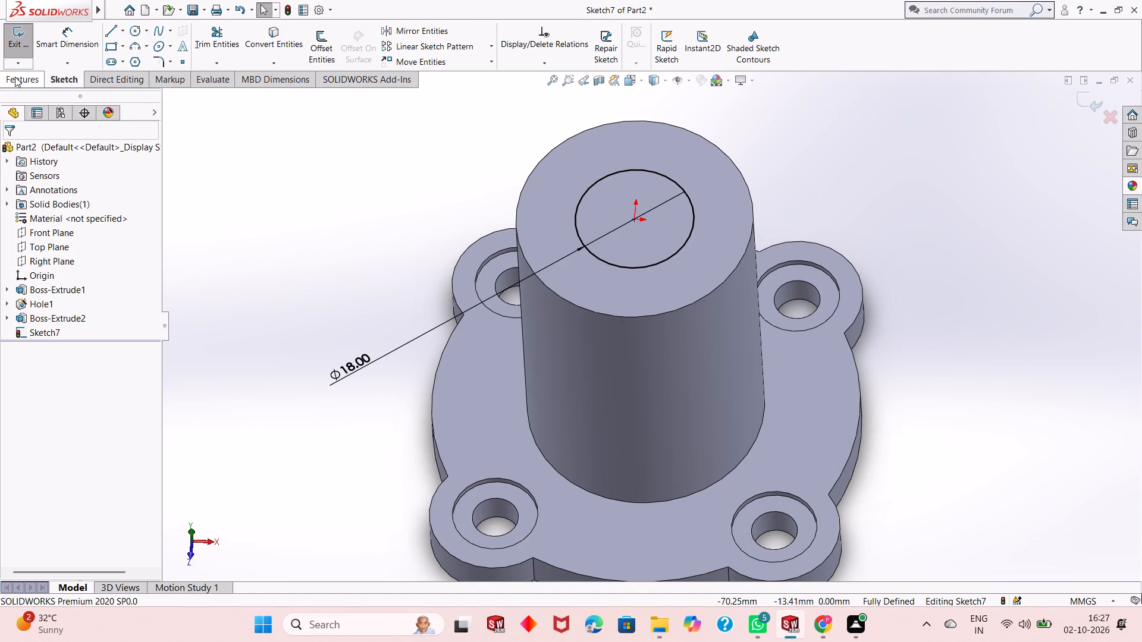
scroll(560, 353, "up", 2)
scroll(634, 208, "down", 2)
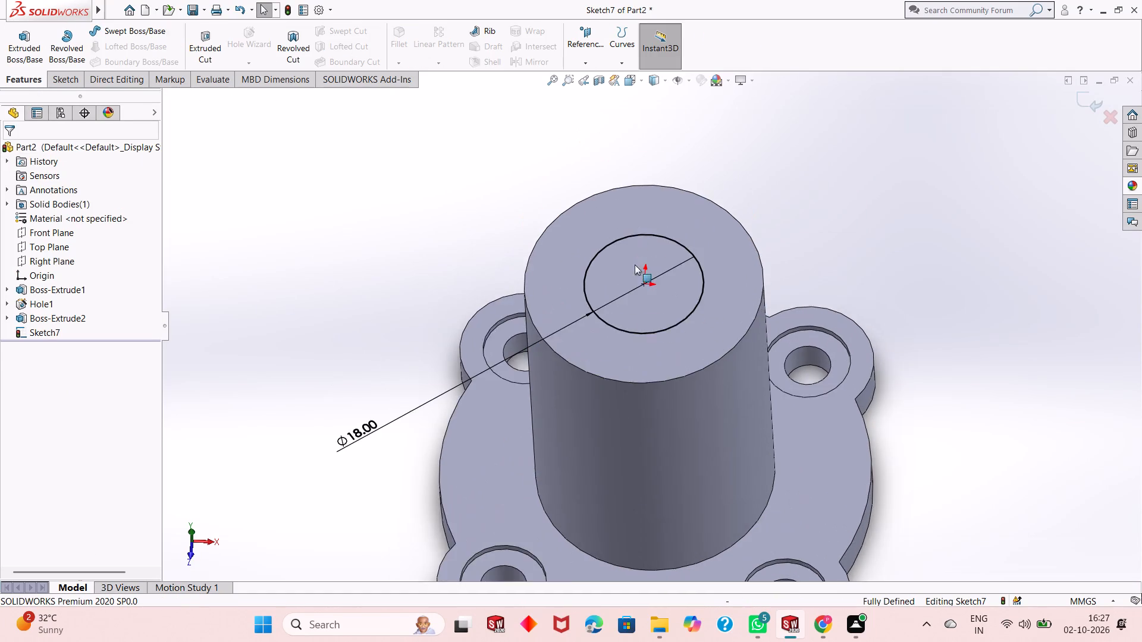
scroll(645, 338, "up", 2)
middle_click_drag(642, 354, 651, 250)
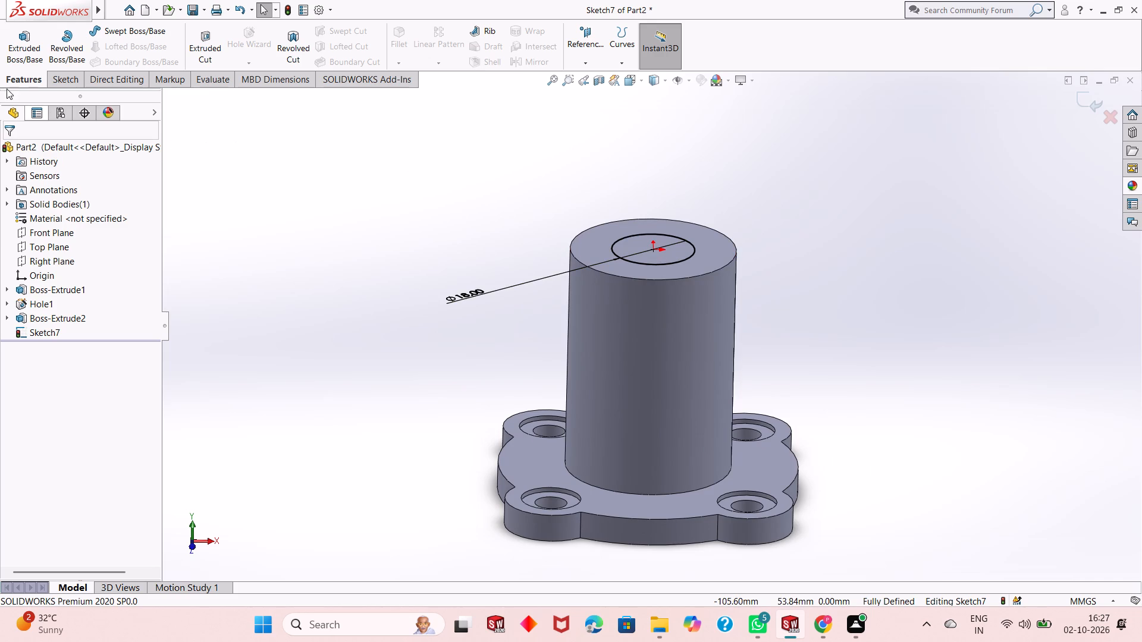
left_click(21, 59)
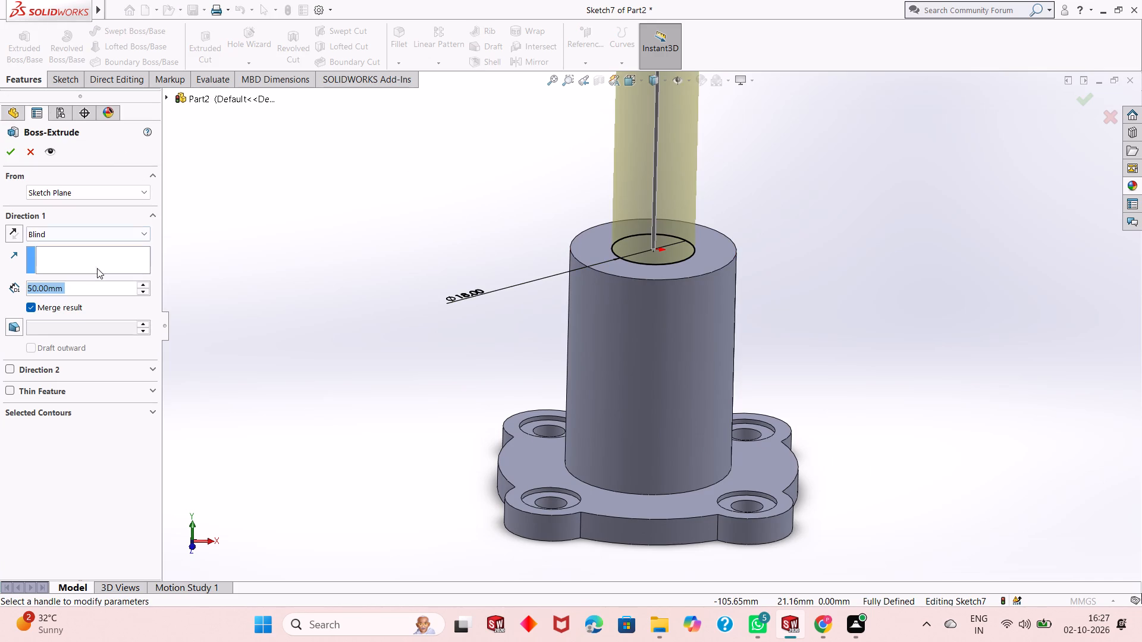
type("18")
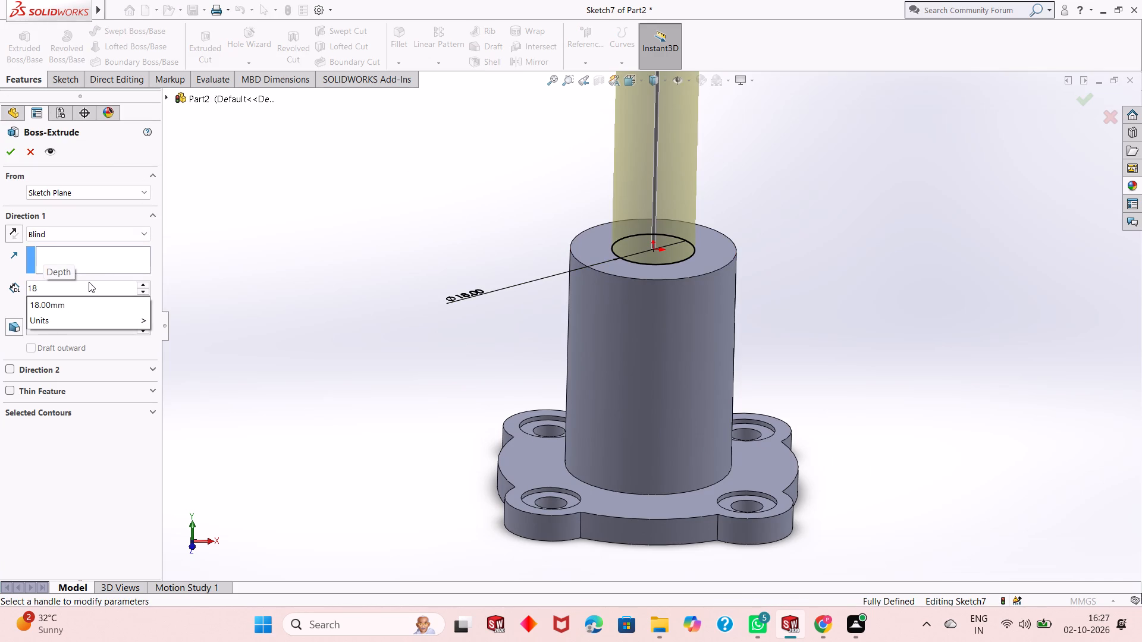
key("Return")
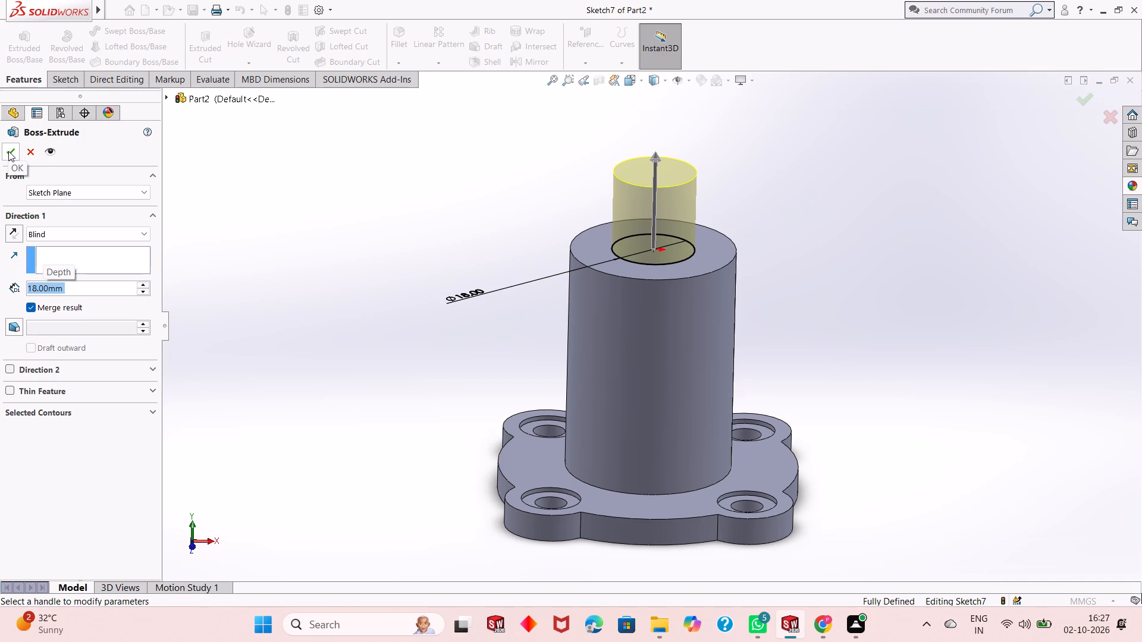
left_click(8, 151)
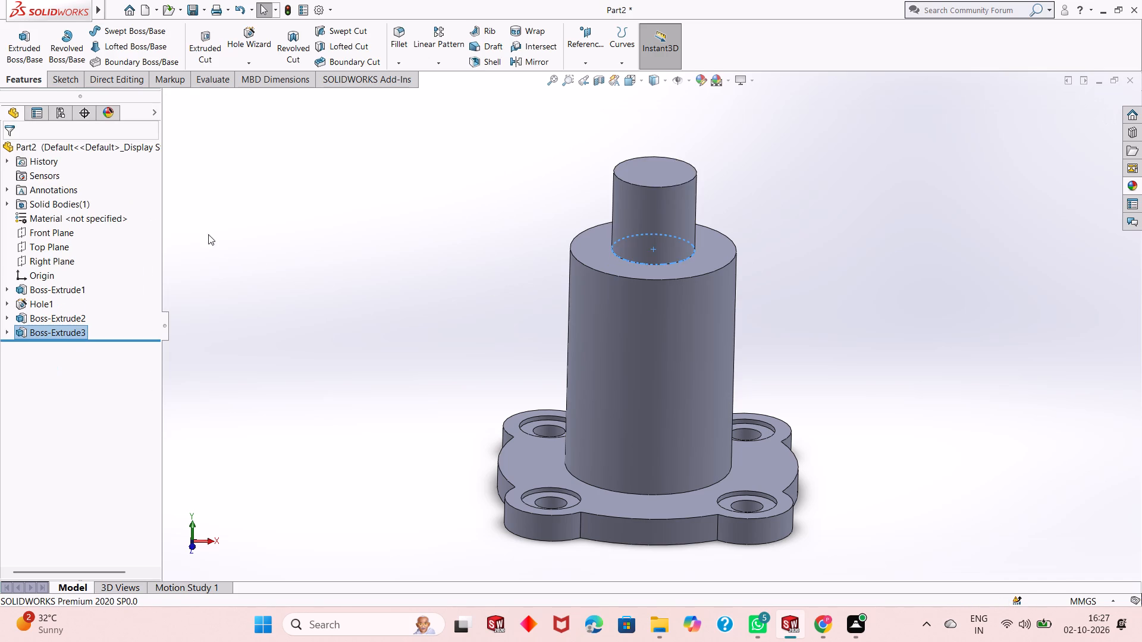
Examine the stepped cylindrical boss and its small upper cylinder from several angles.
scroll(437, 258, "up", 2)
left_click(762, 313)
scroll(645, 237, "down", 5)
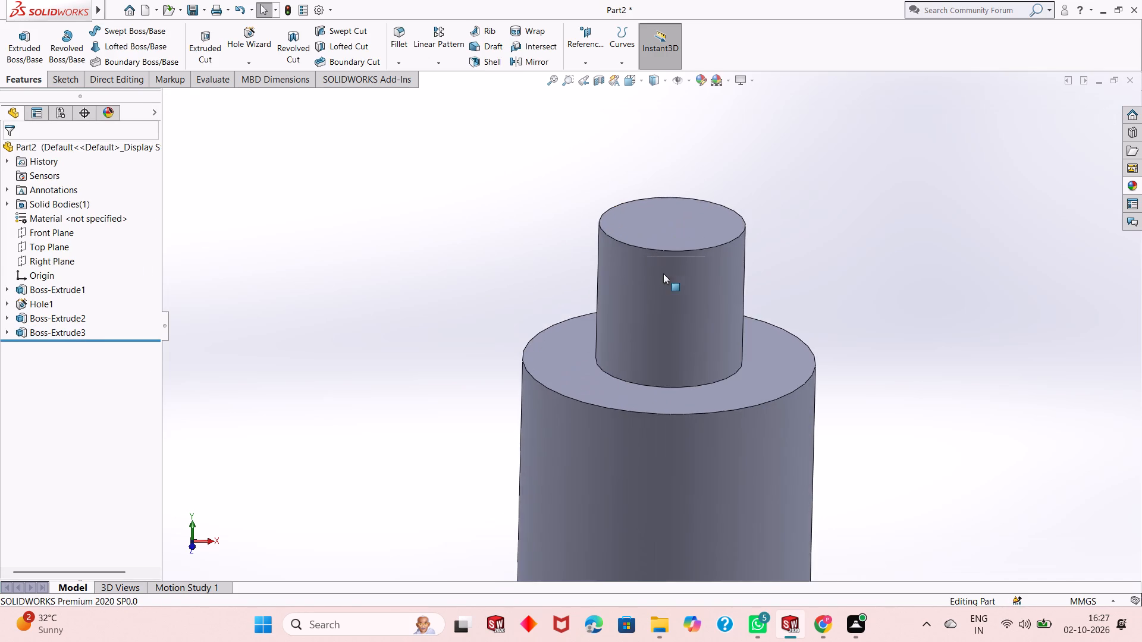
scroll(663, 273, "up", 3)
middle_click_drag(758, 357, 746, 452)
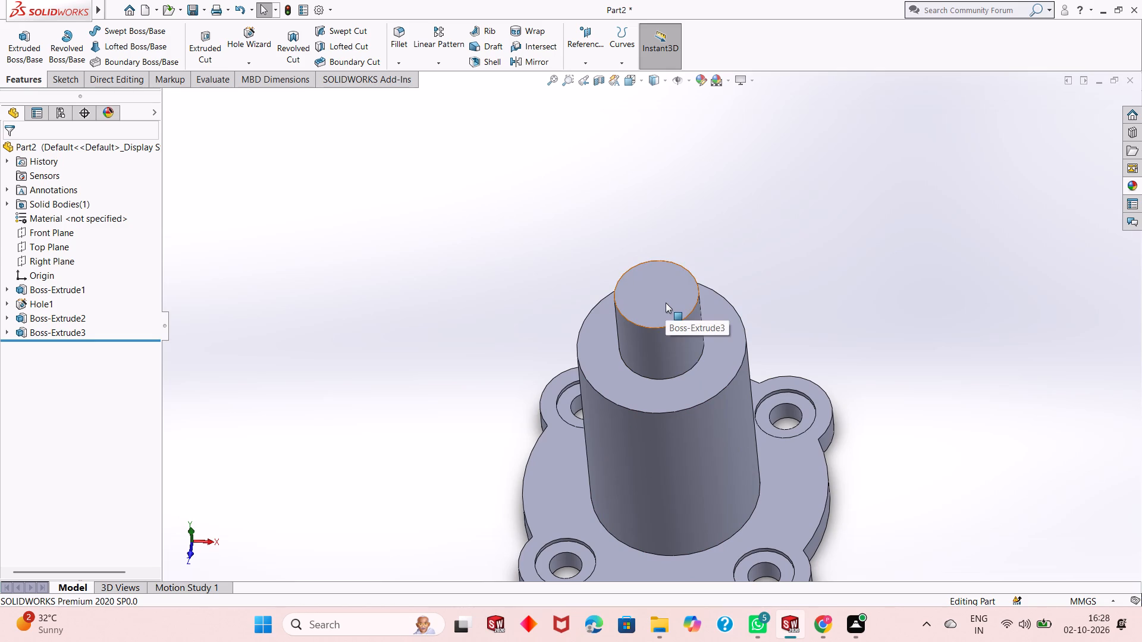
scroll(666, 303, "down", 1)
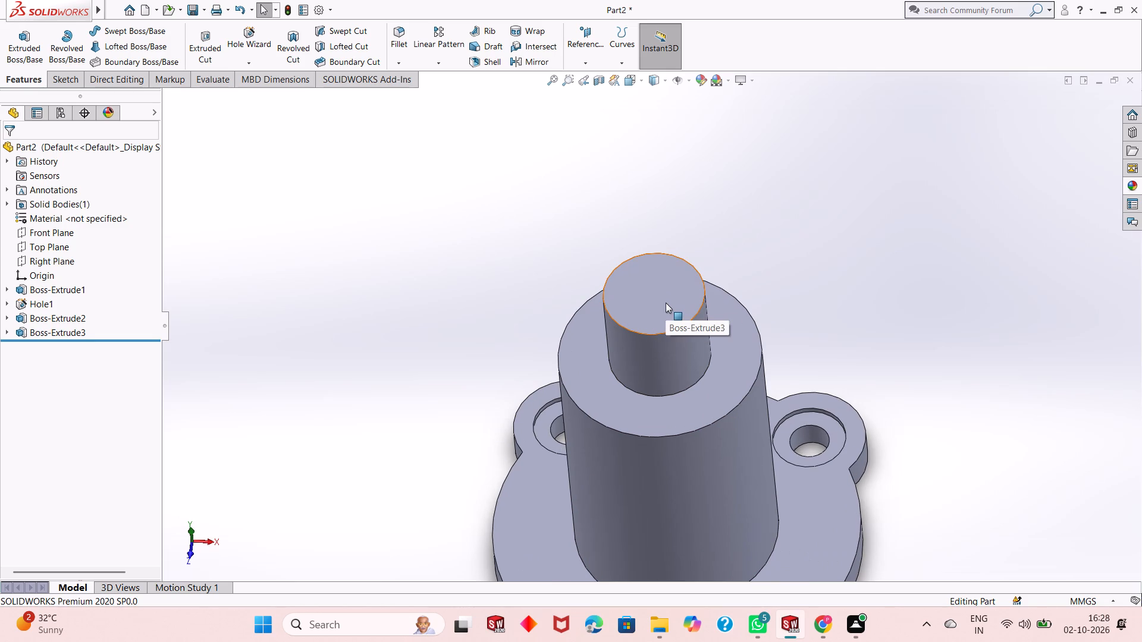
scroll(666, 303, "down", 1)
scroll(666, 303, "up", 1)
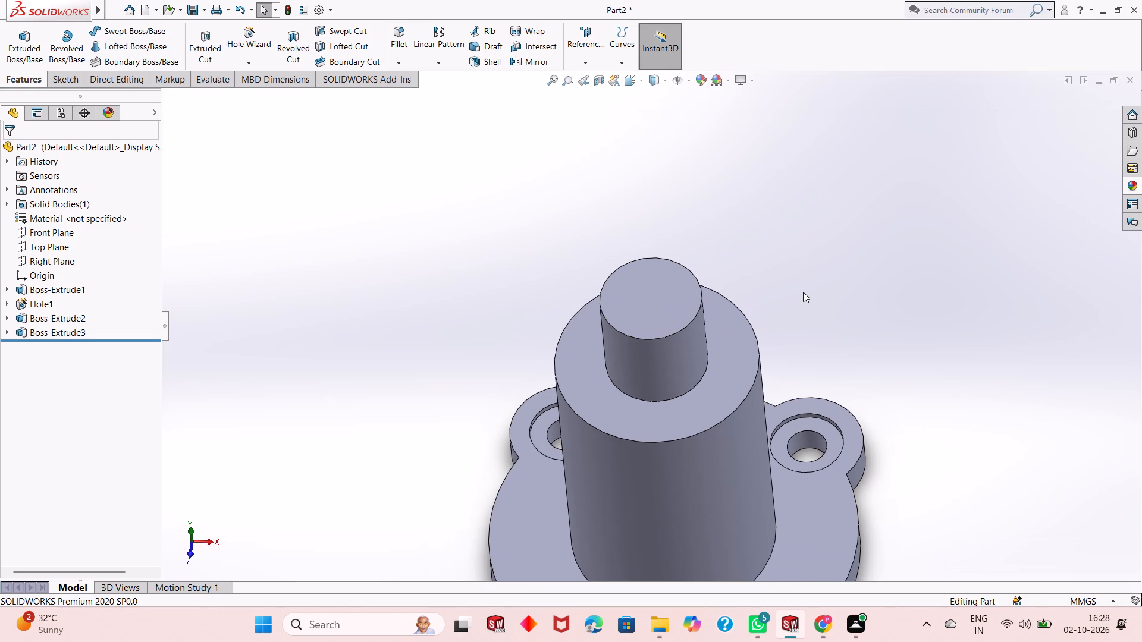
middle_click_drag(804, 294, 851, 232)
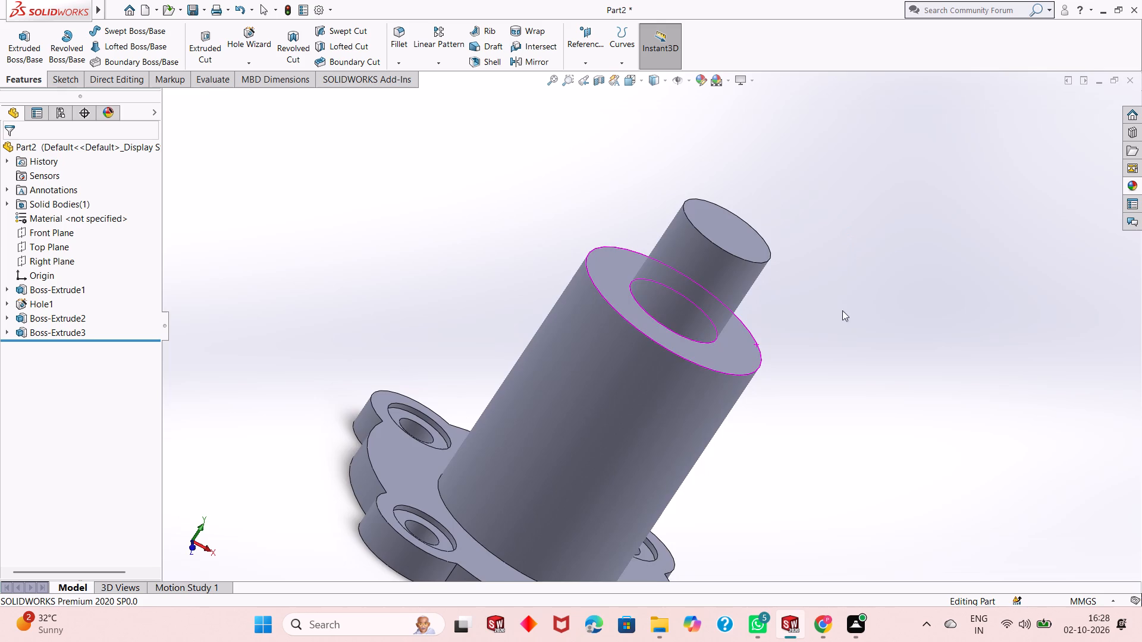
middle_click_drag(854, 440, 760, 412)
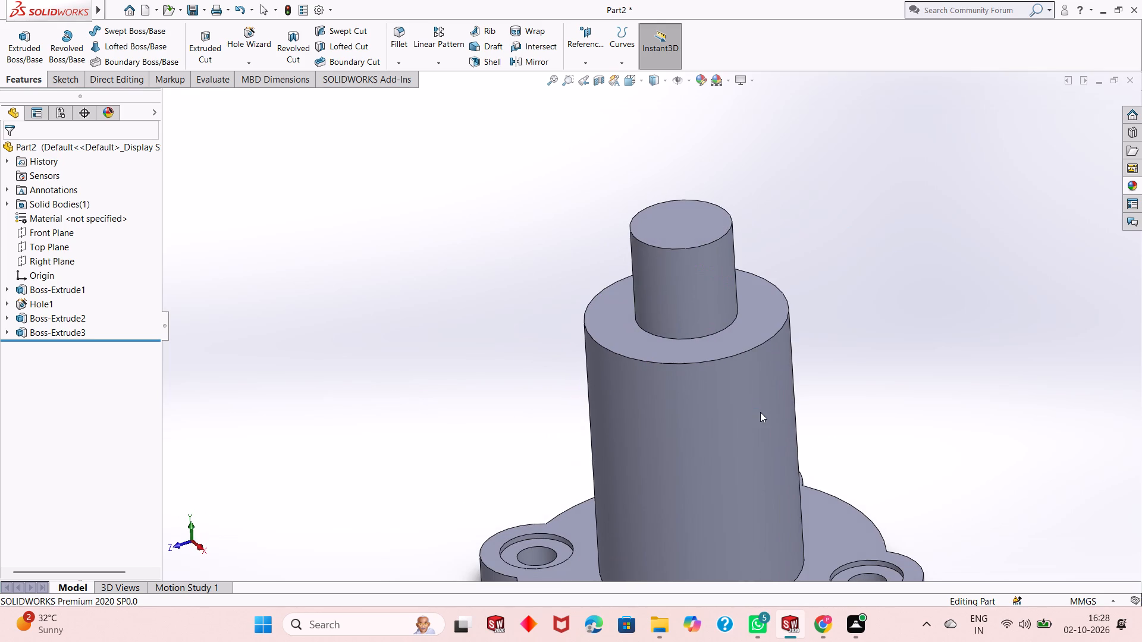
scroll(732, 380, "down", 2)
scroll(732, 377, "up", 1)
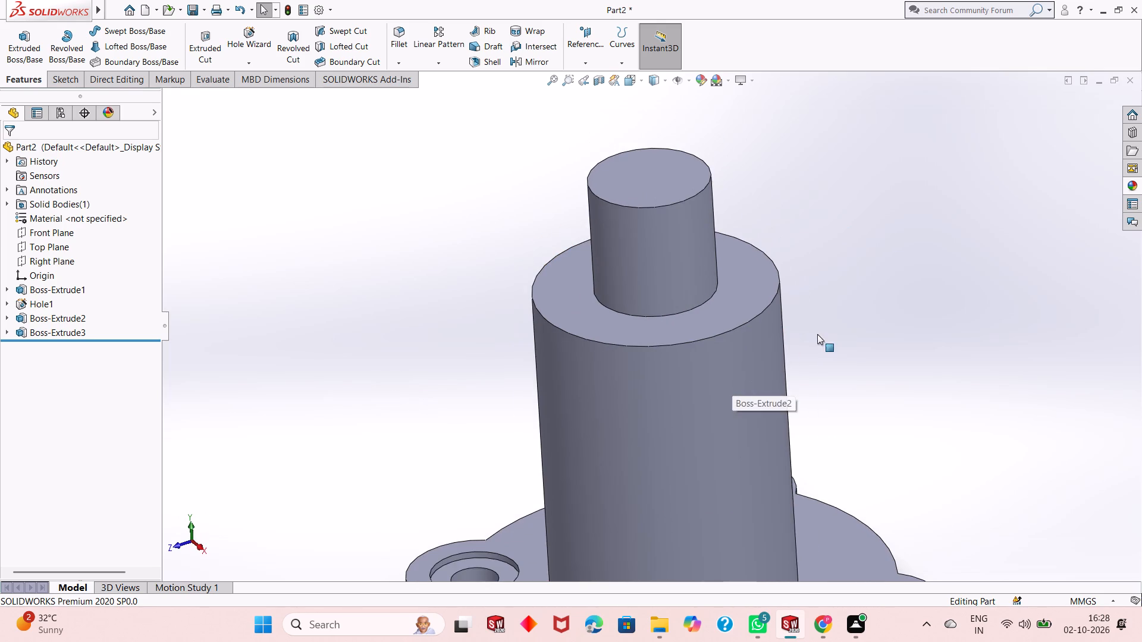
middle_click_drag(817, 334, 813, 384)
scroll(753, 348, "up", 1)
scroll(658, 223, "down", 2)
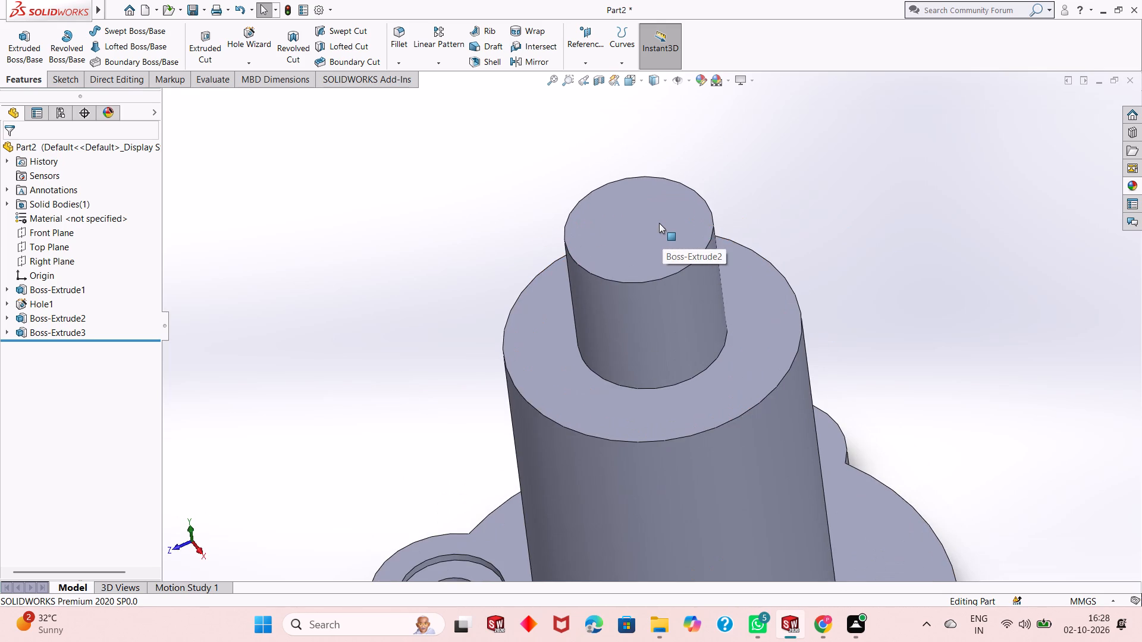
scroll(666, 224, "down", 3)
scroll(665, 219, "up", 5)
scroll(647, 174, "down", 2)
scroll(678, 279, "up", 4)
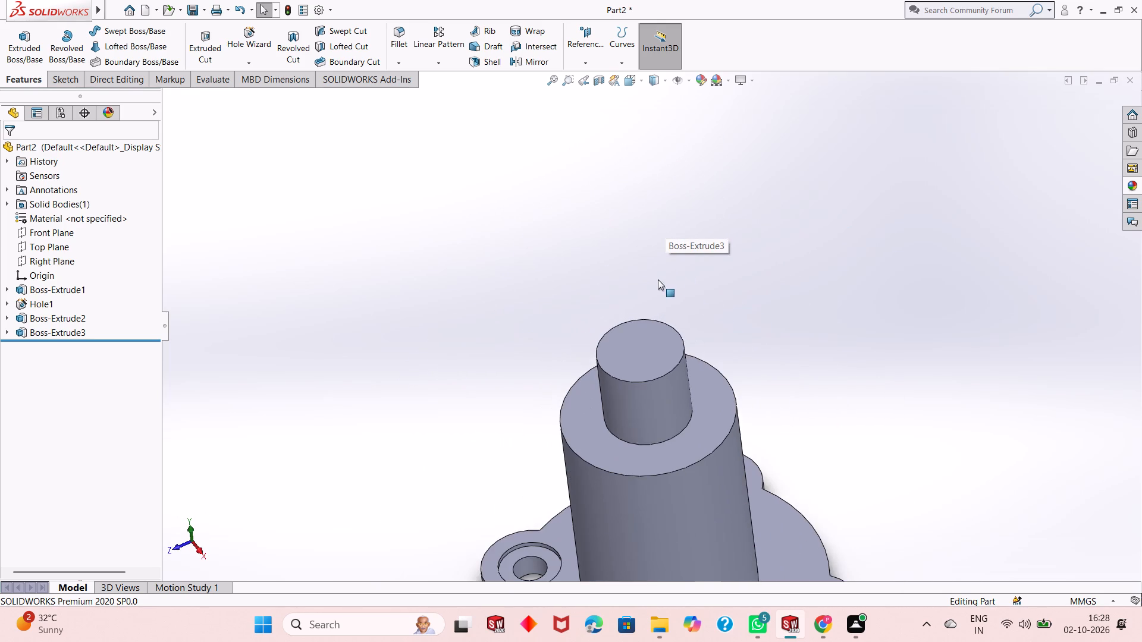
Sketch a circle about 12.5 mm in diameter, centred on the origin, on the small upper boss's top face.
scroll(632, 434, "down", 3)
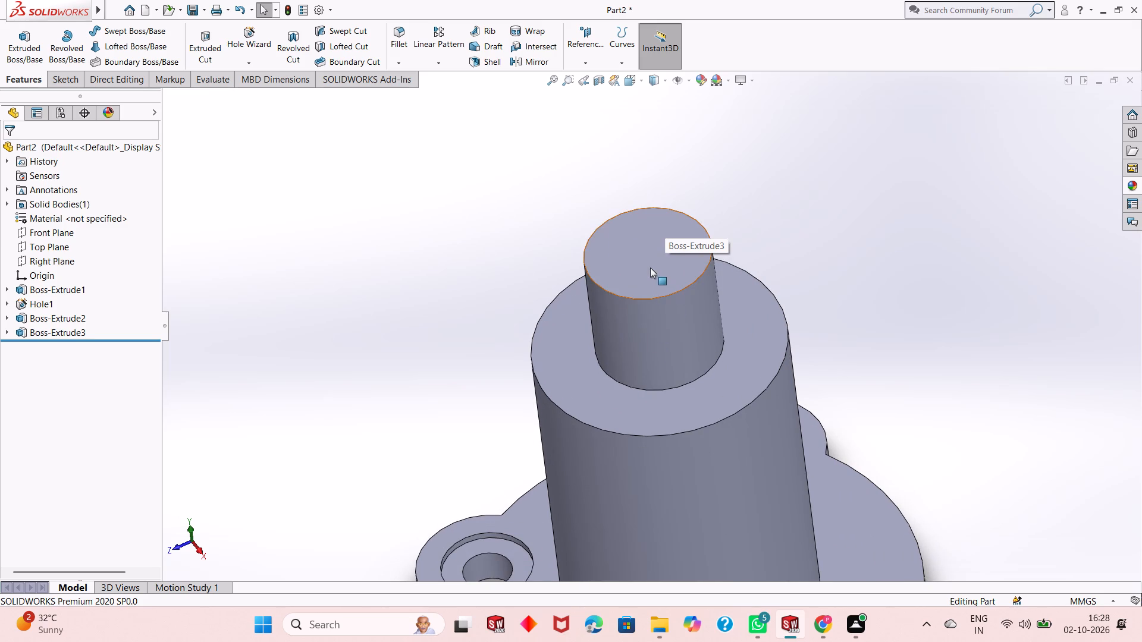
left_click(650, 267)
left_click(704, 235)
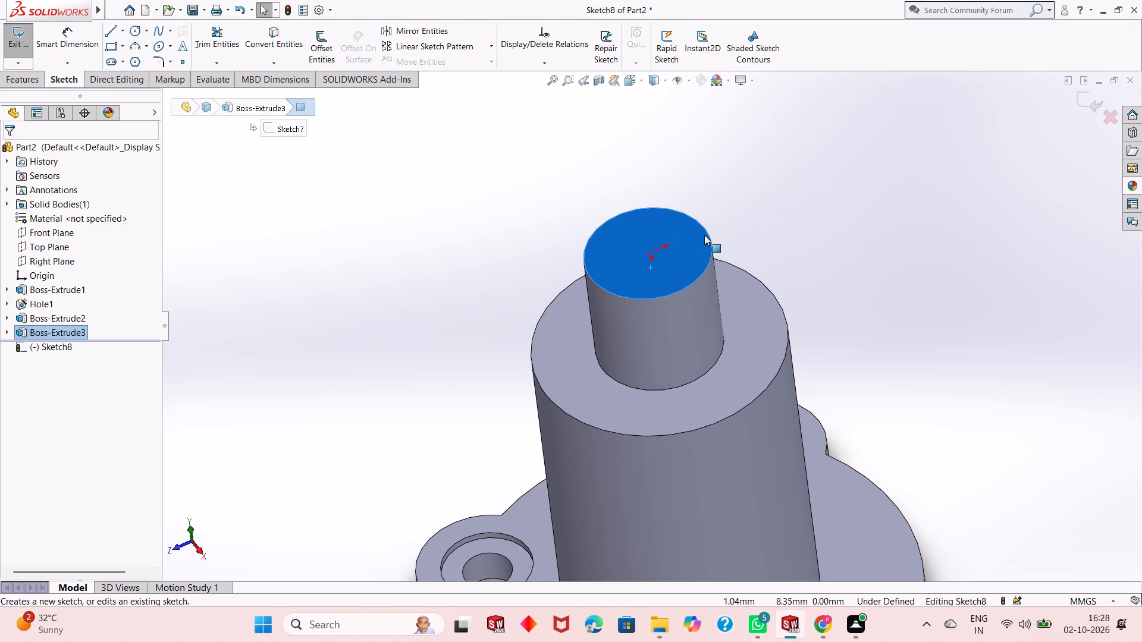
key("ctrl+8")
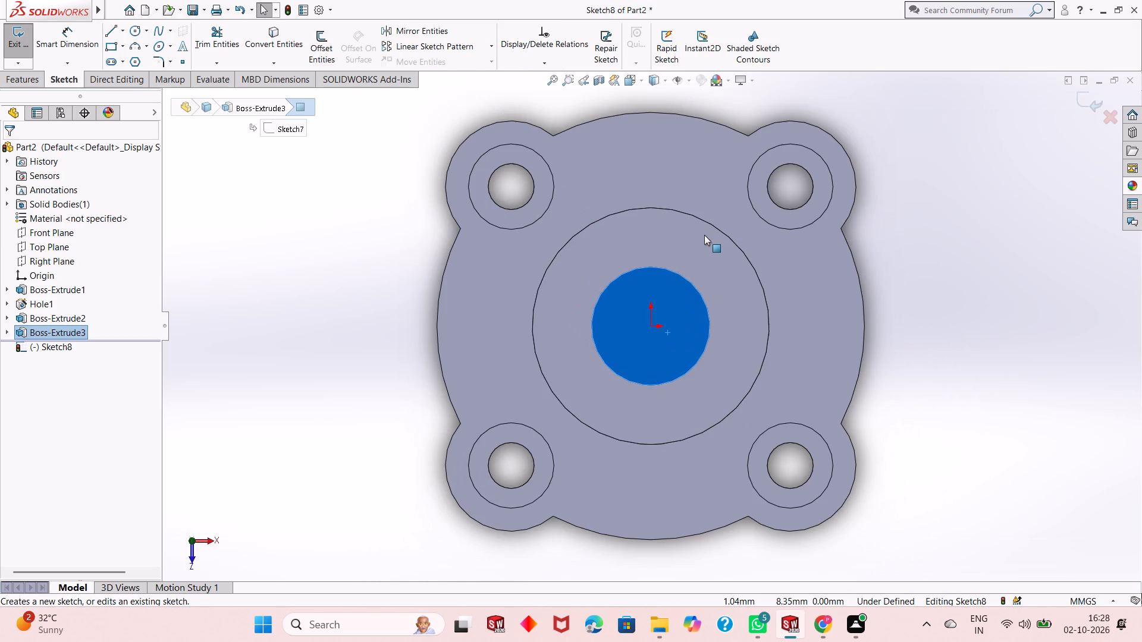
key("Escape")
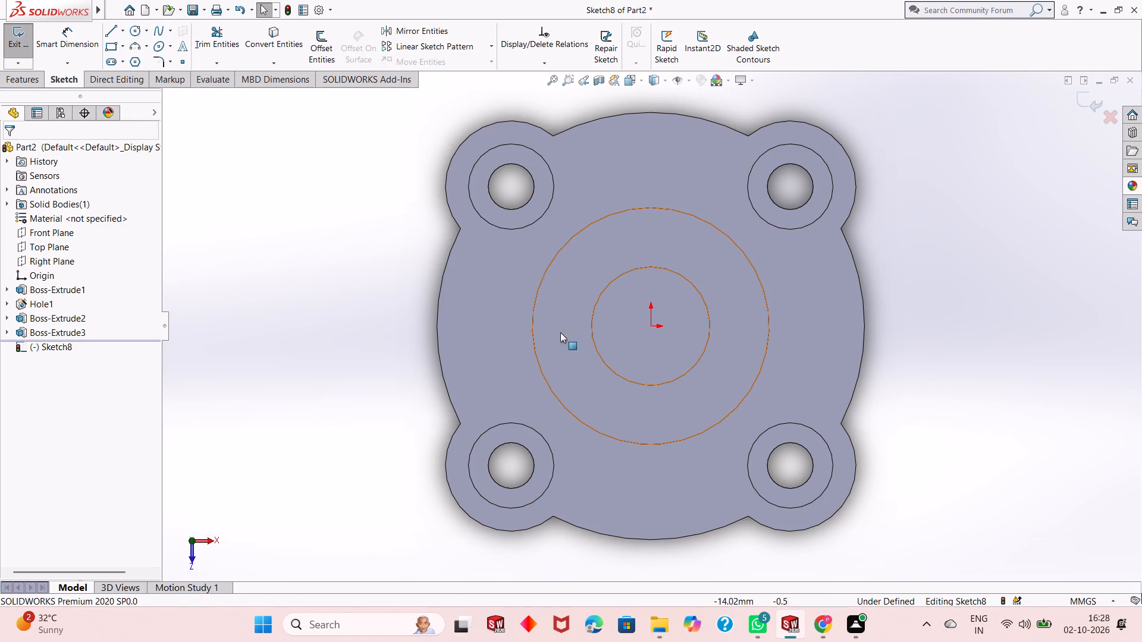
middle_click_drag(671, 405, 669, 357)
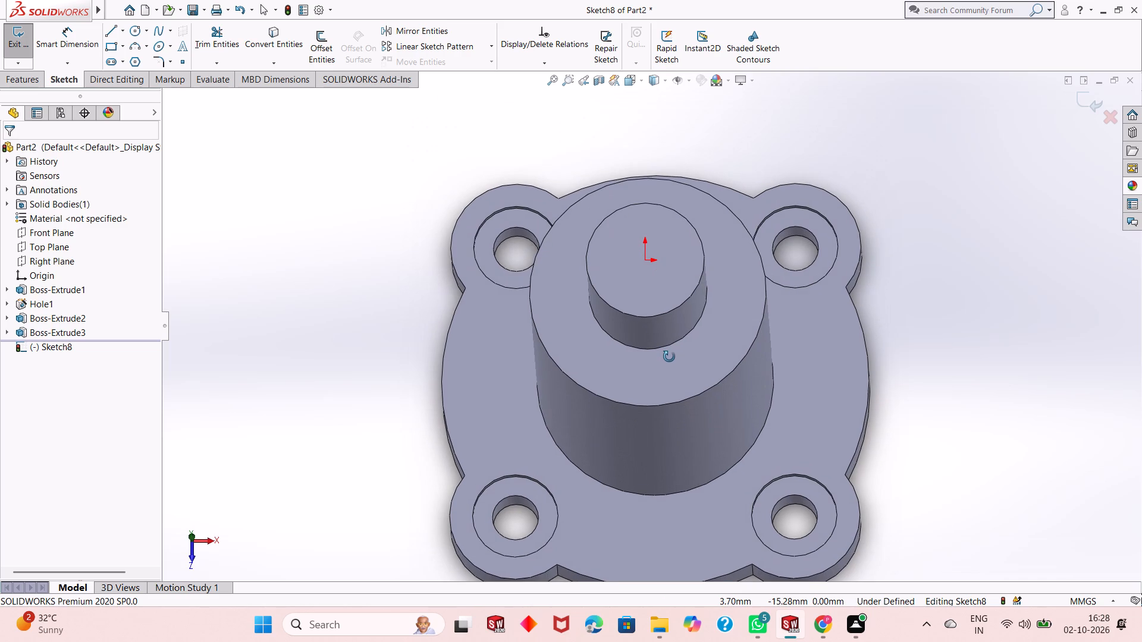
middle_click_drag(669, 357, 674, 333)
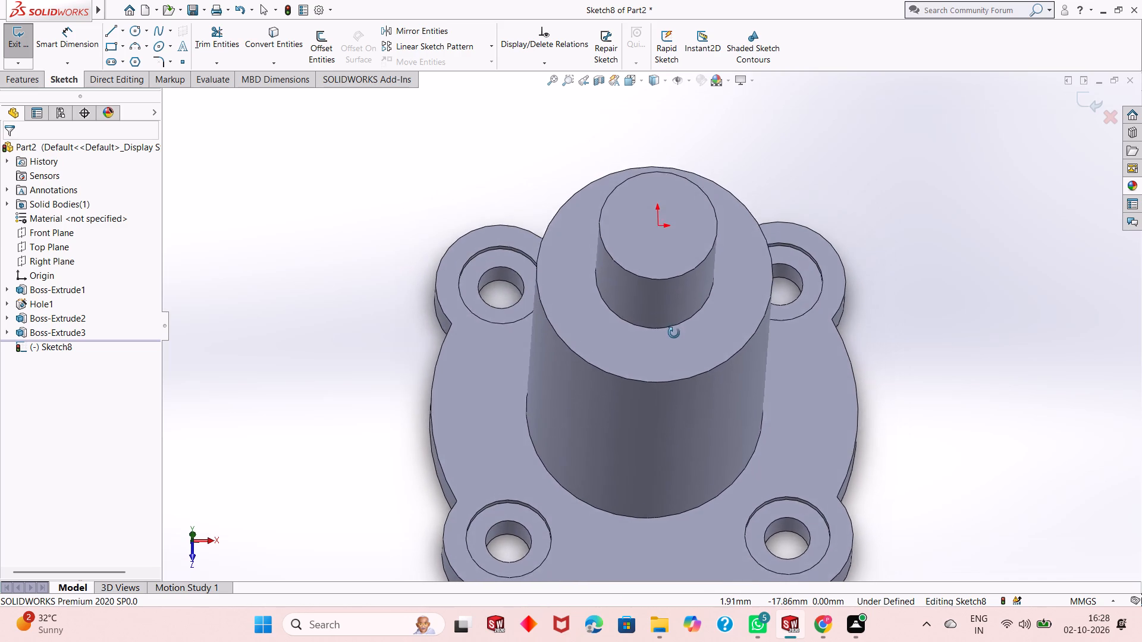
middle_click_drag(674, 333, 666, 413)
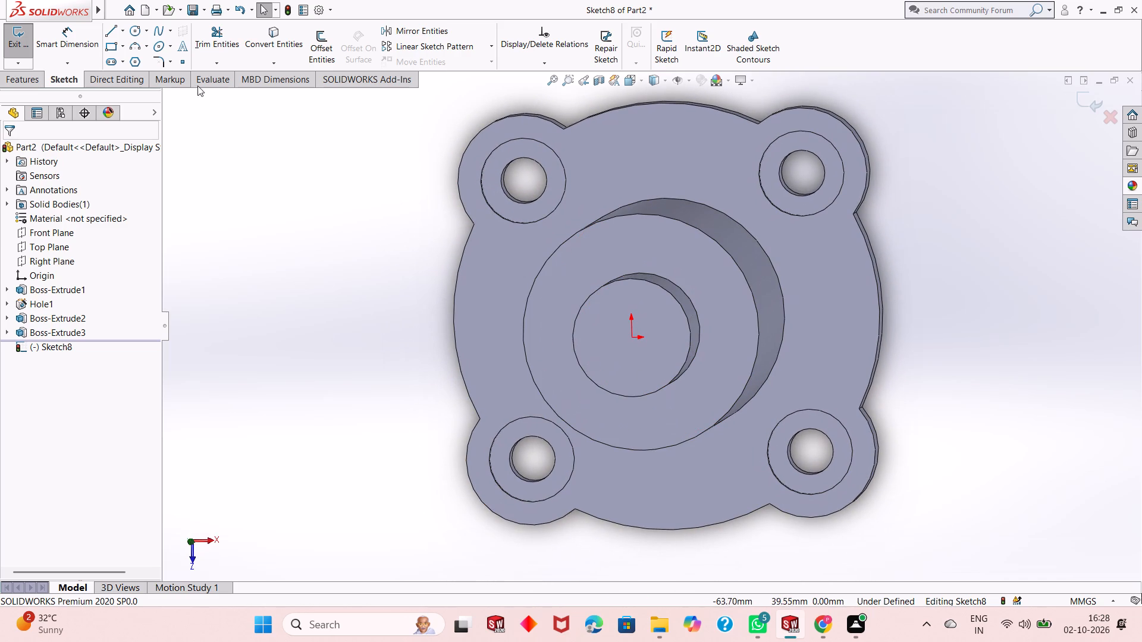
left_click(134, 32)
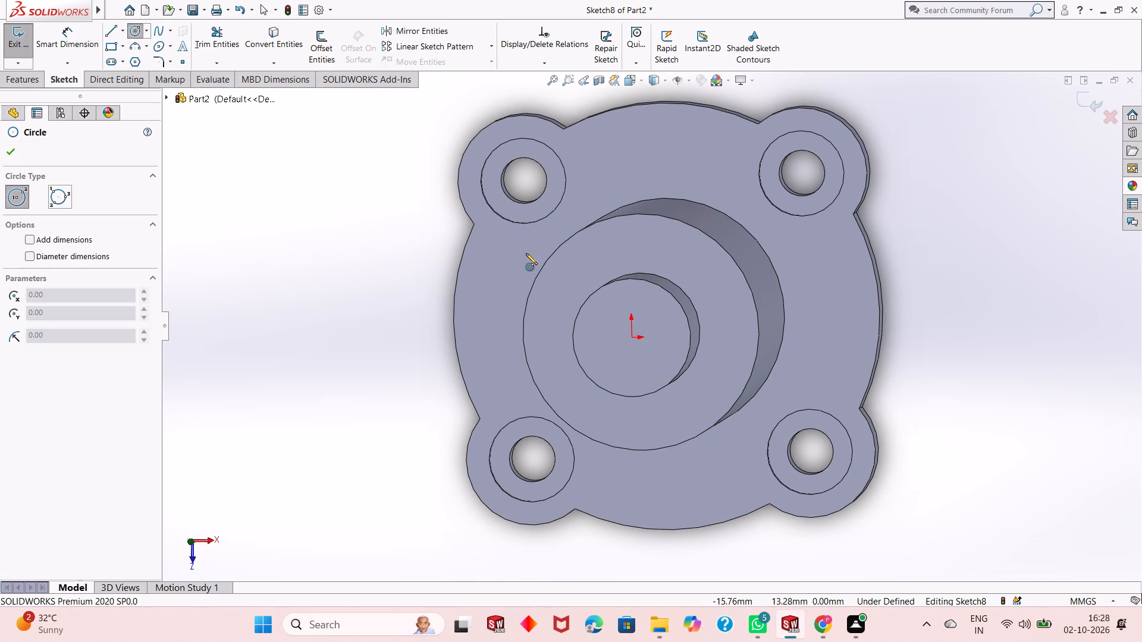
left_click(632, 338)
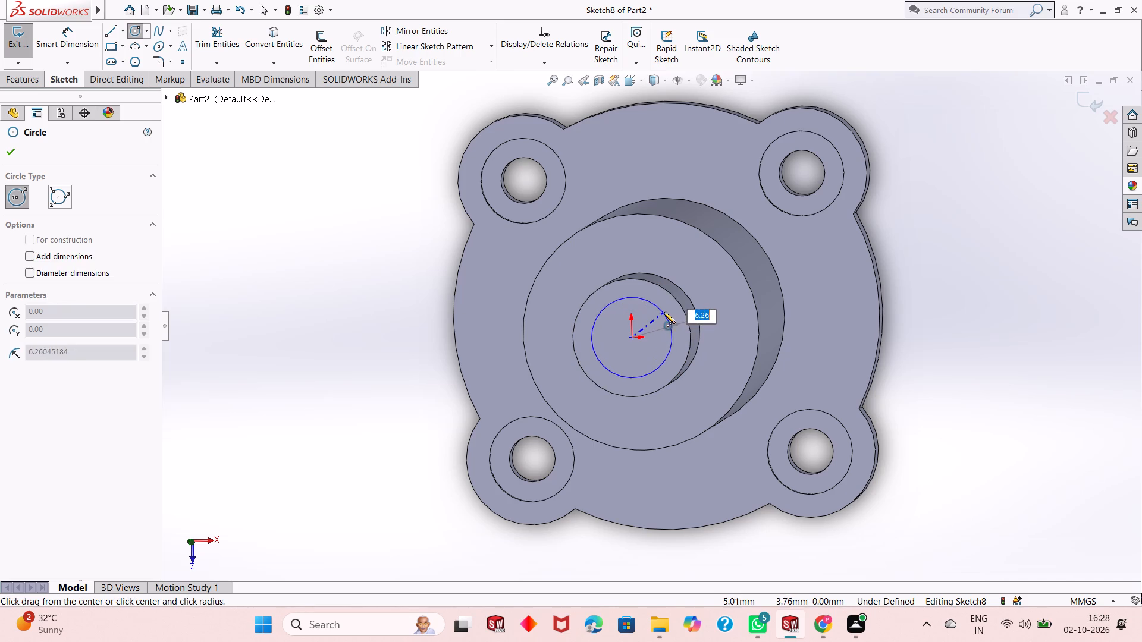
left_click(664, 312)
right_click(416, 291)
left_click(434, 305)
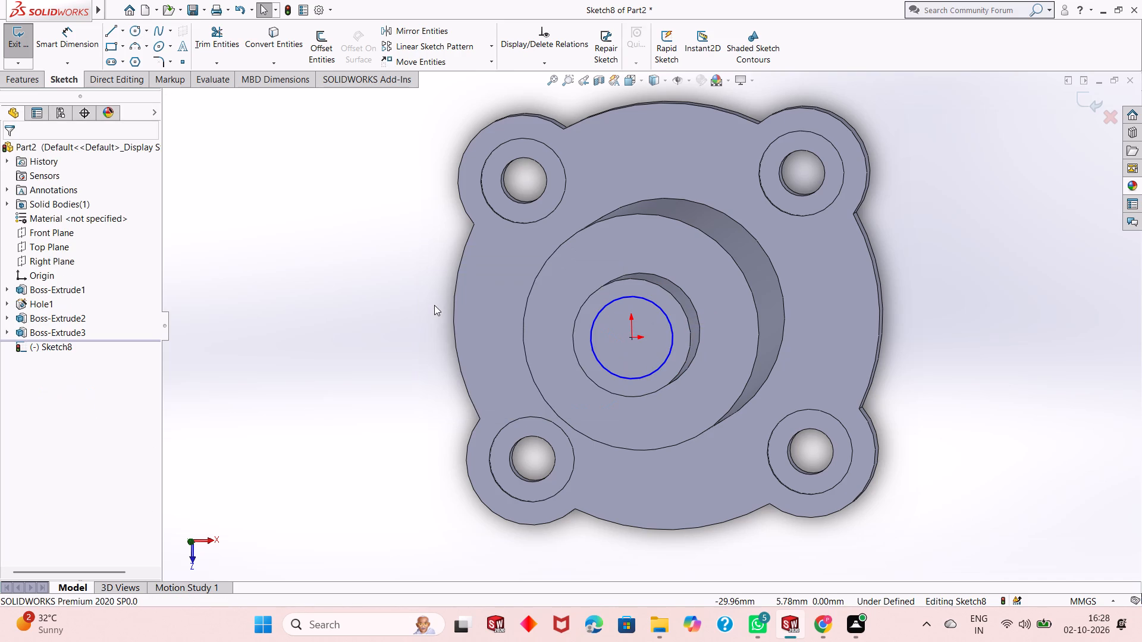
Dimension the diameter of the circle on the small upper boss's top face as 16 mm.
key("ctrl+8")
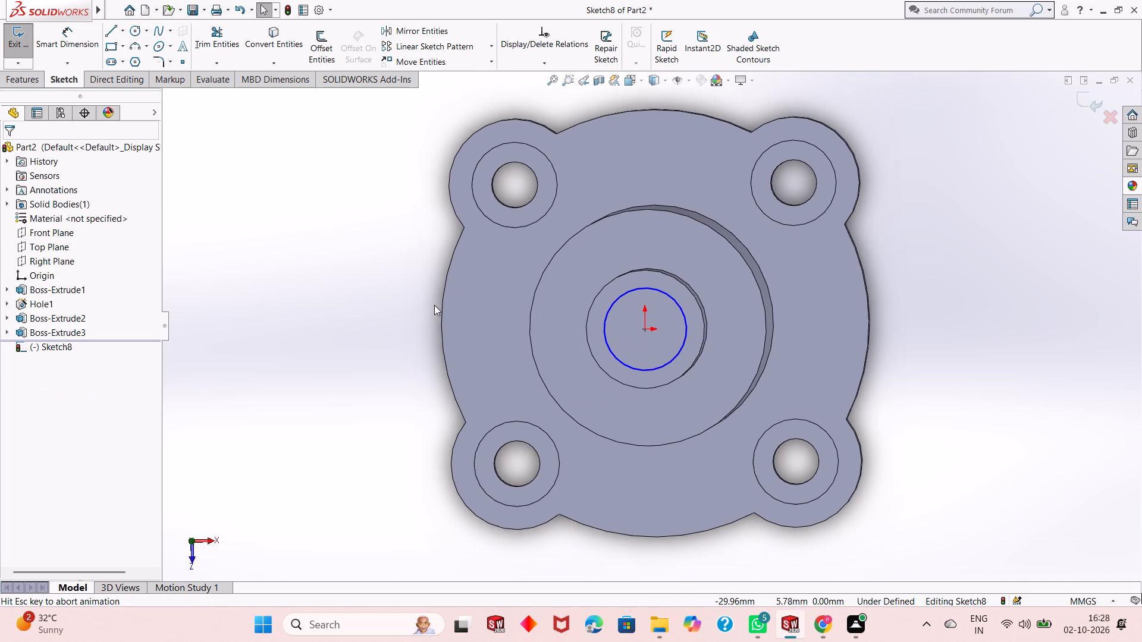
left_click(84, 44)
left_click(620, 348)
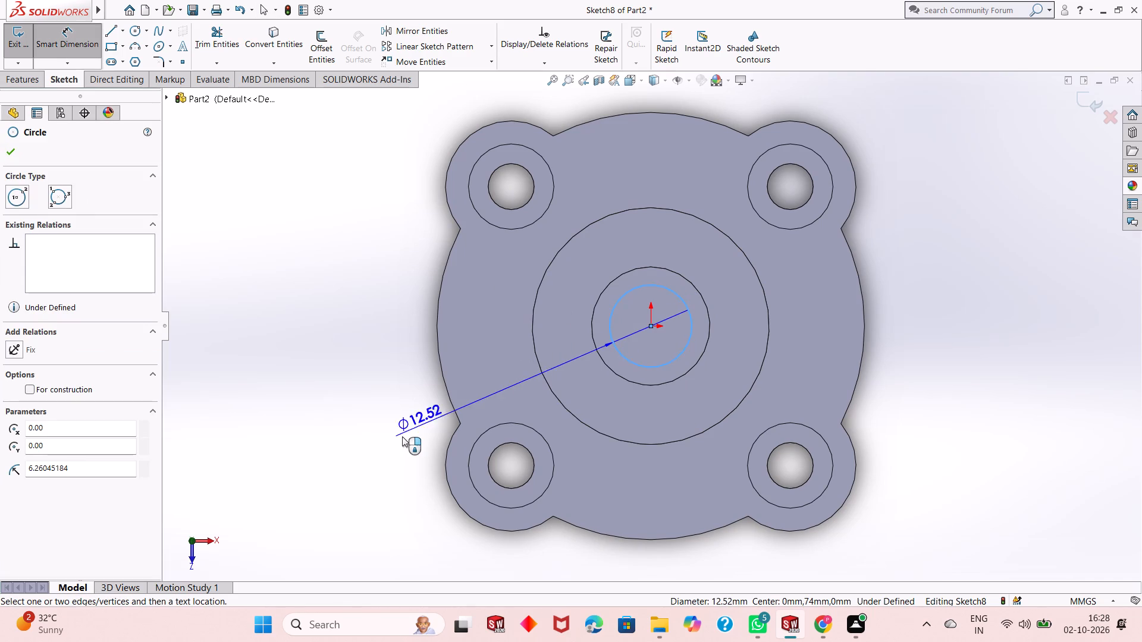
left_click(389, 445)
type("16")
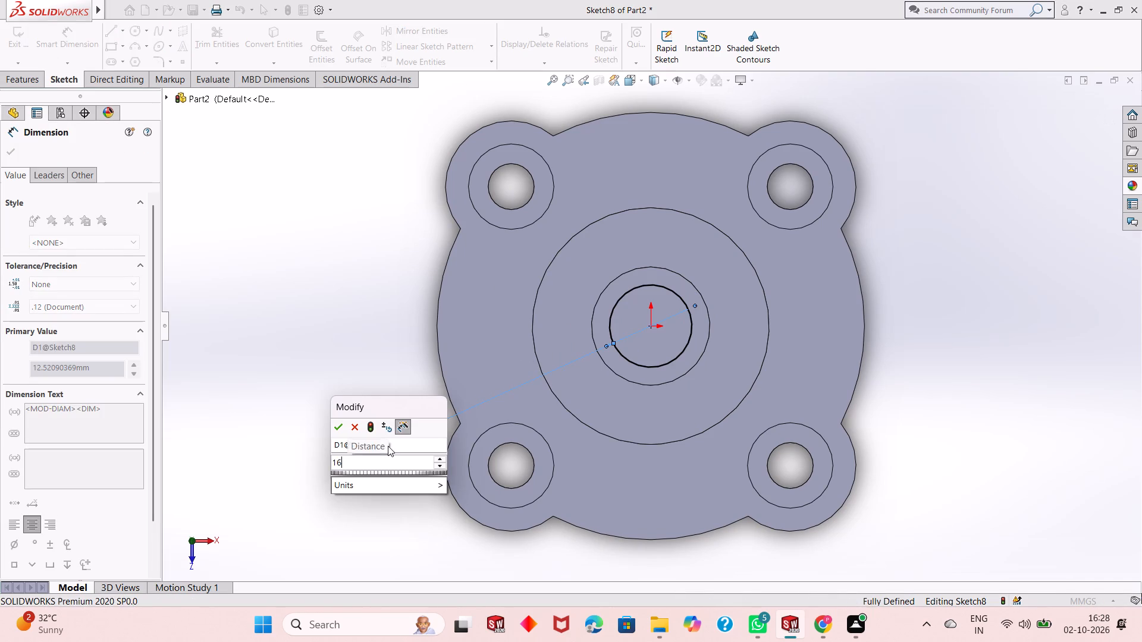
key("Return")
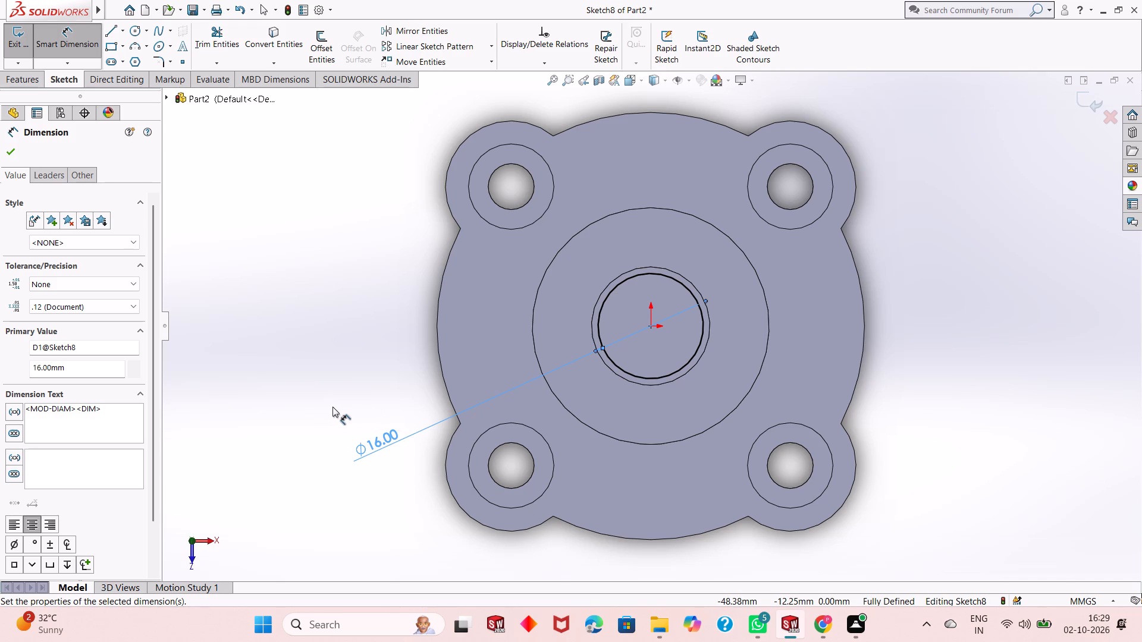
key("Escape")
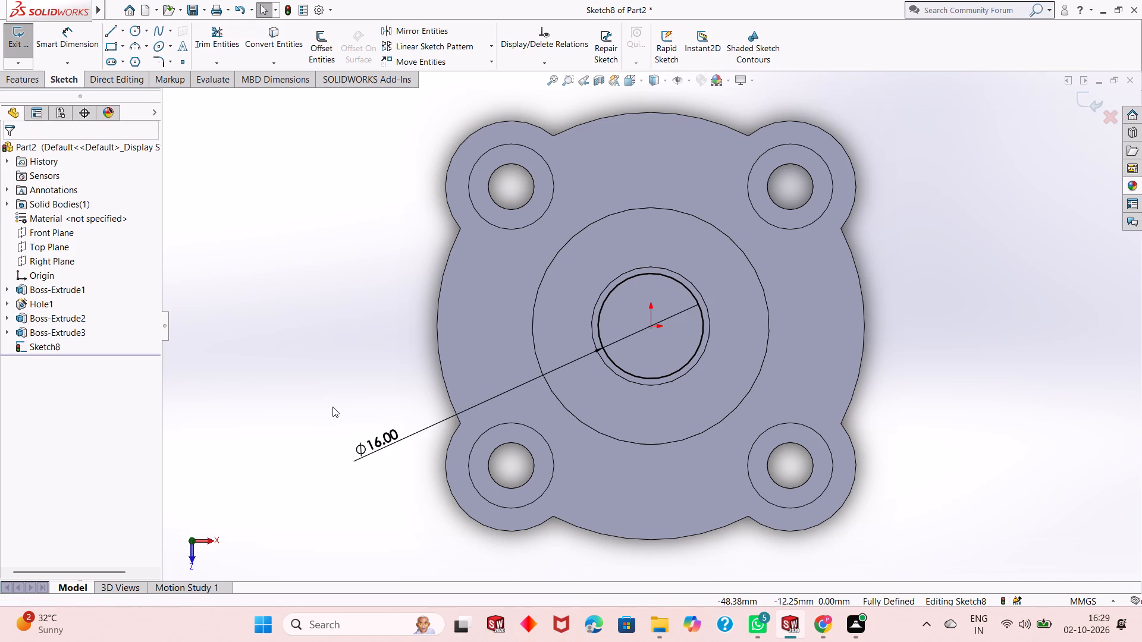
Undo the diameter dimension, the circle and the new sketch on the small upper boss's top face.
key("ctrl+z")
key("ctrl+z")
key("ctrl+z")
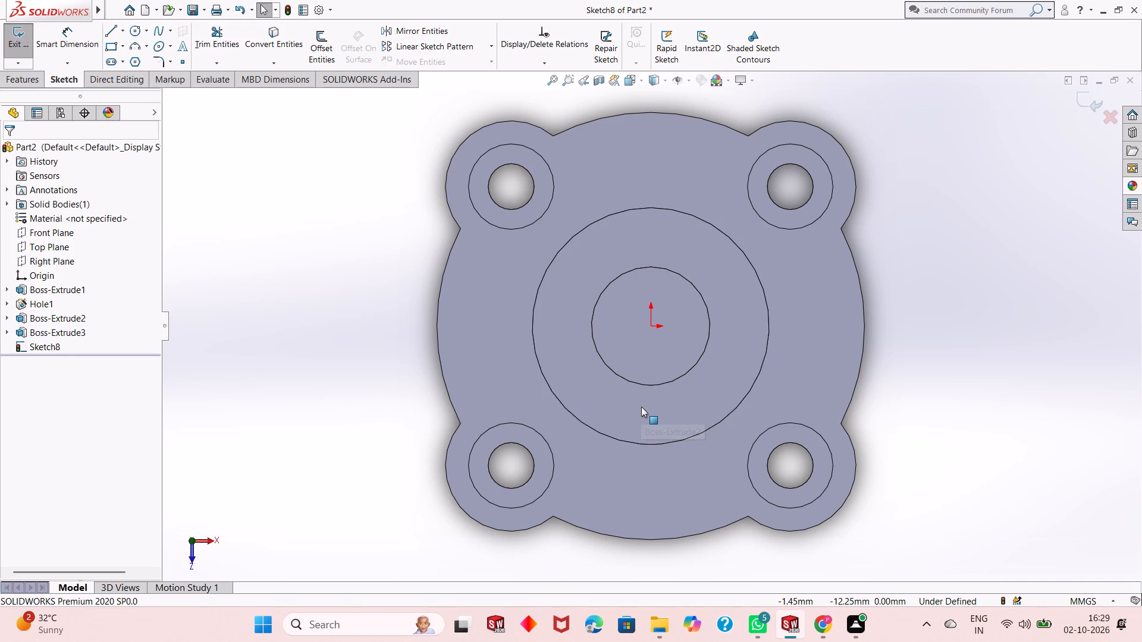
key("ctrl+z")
Set up an ISO dowel hole in the Hole Wizard with size Ø16.0 and a blind depth of 15 mm.
middle_click_drag(661, 411, 666, 278)
scroll(660, 337, "up", 3)
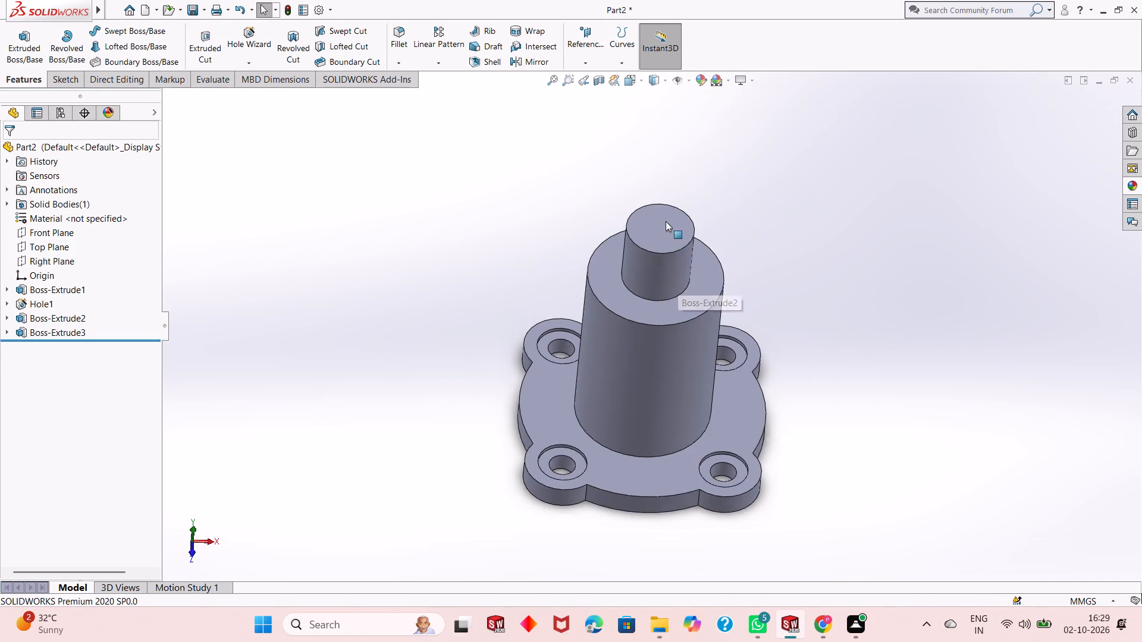
scroll(666, 221, "down", 2)
scroll(644, 304, "up", 2)
scroll(689, 231, "down", 2)
left_click(261, 52)
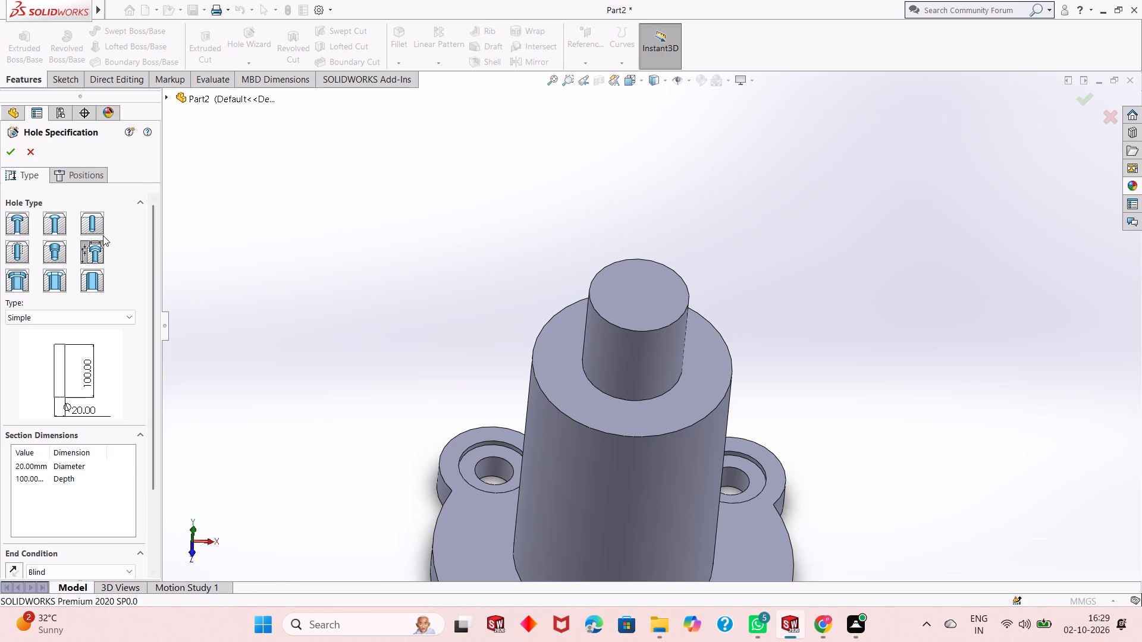
left_click(11, 254)
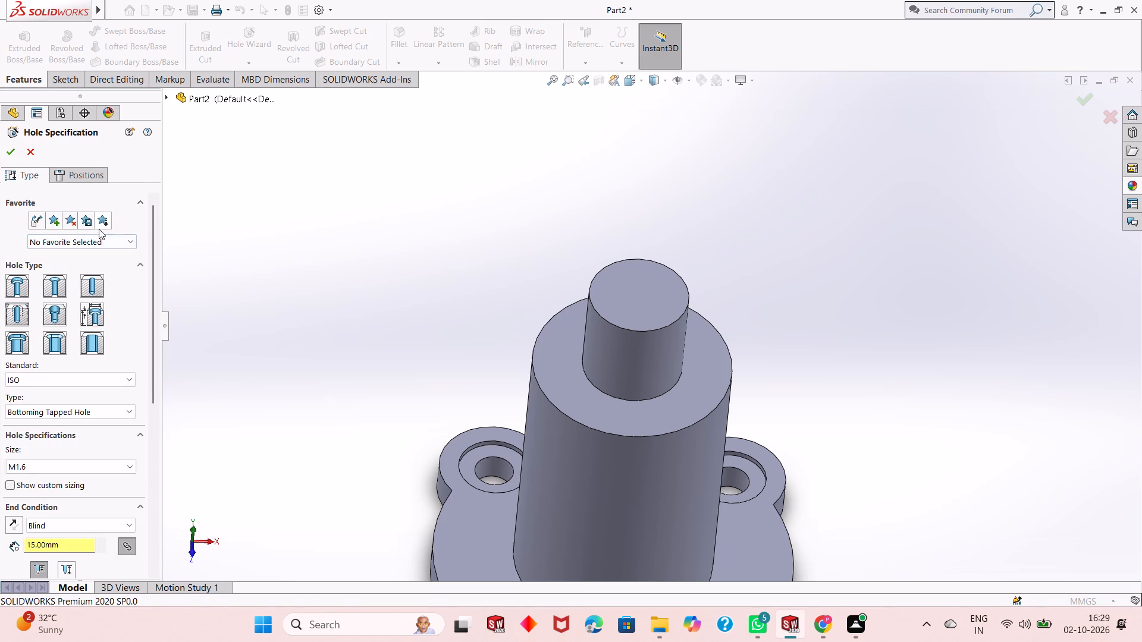
left_click(90, 280)
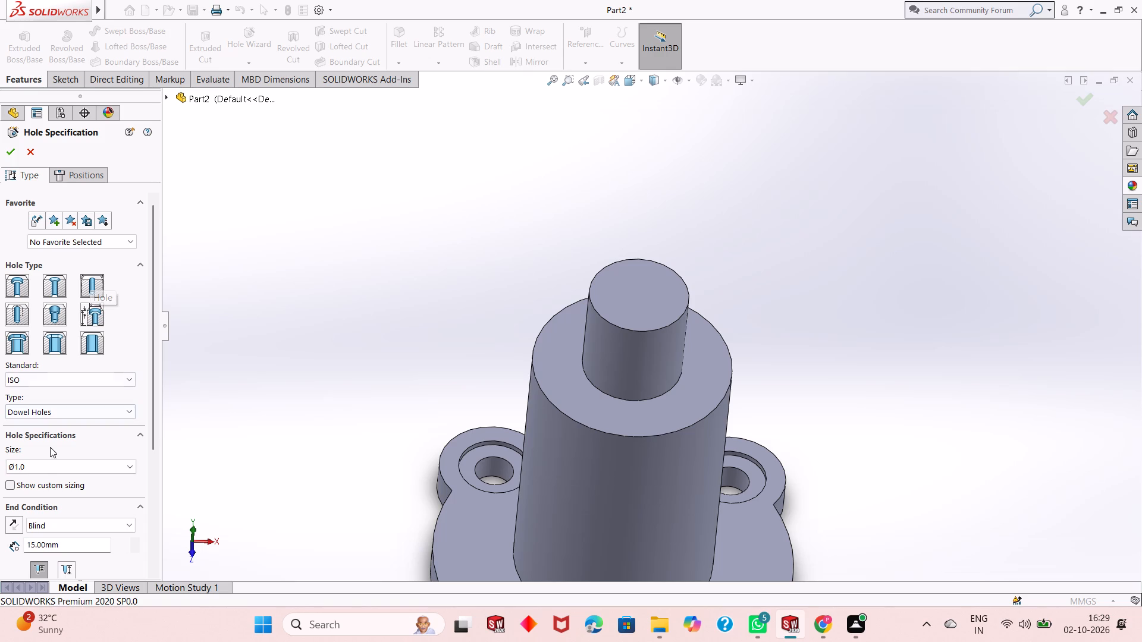
left_click(57, 466)
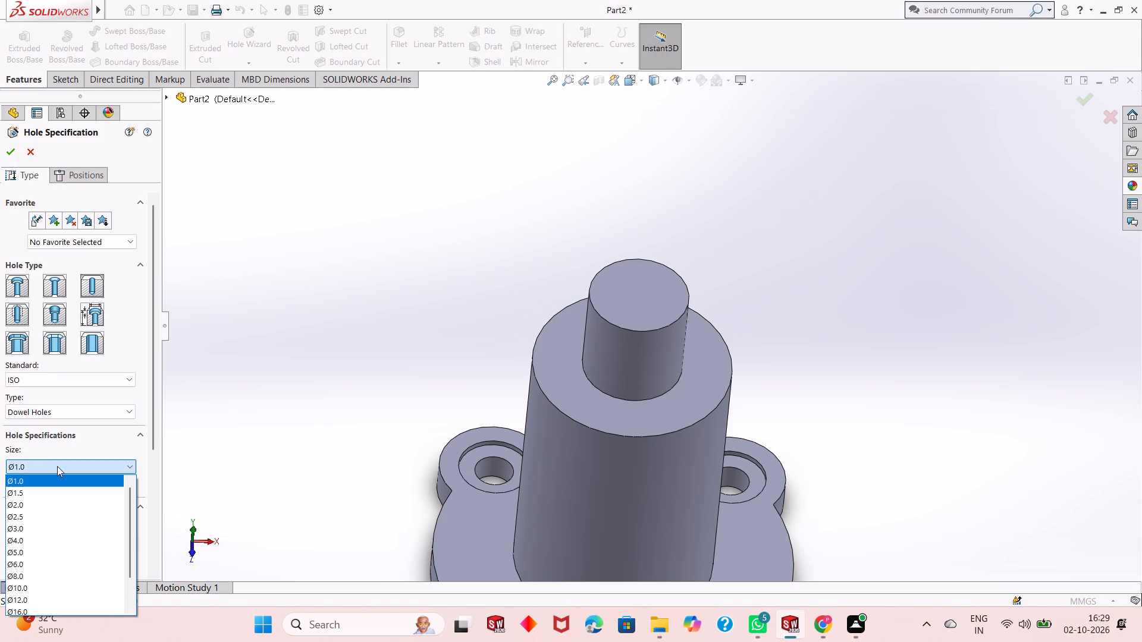
scroll(90, 580, "down", 4)
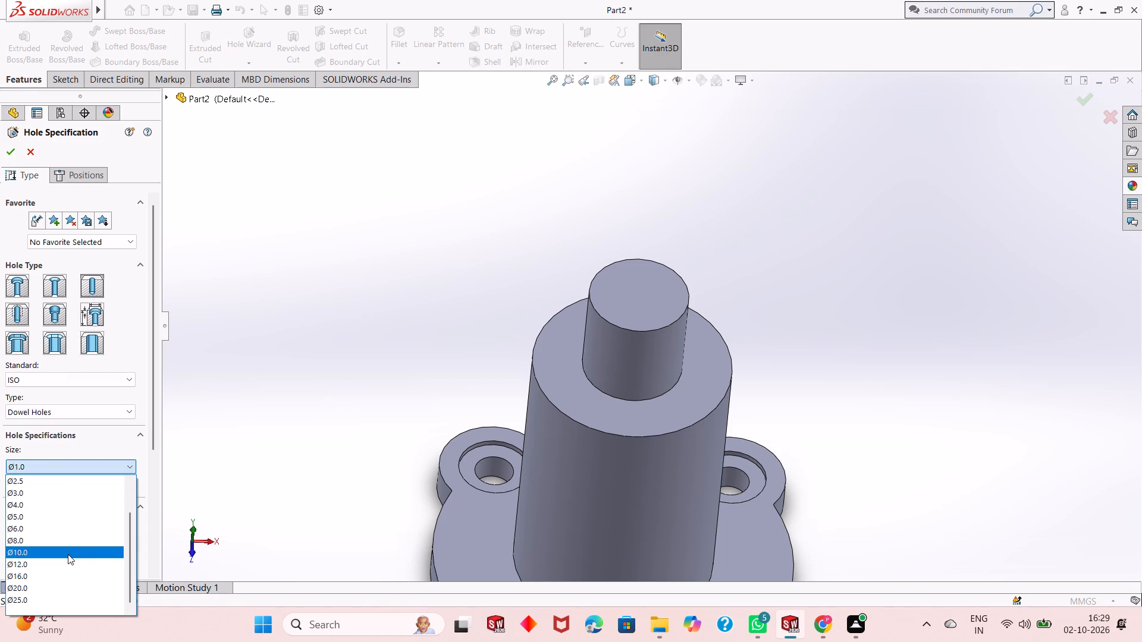
left_click(70, 572)
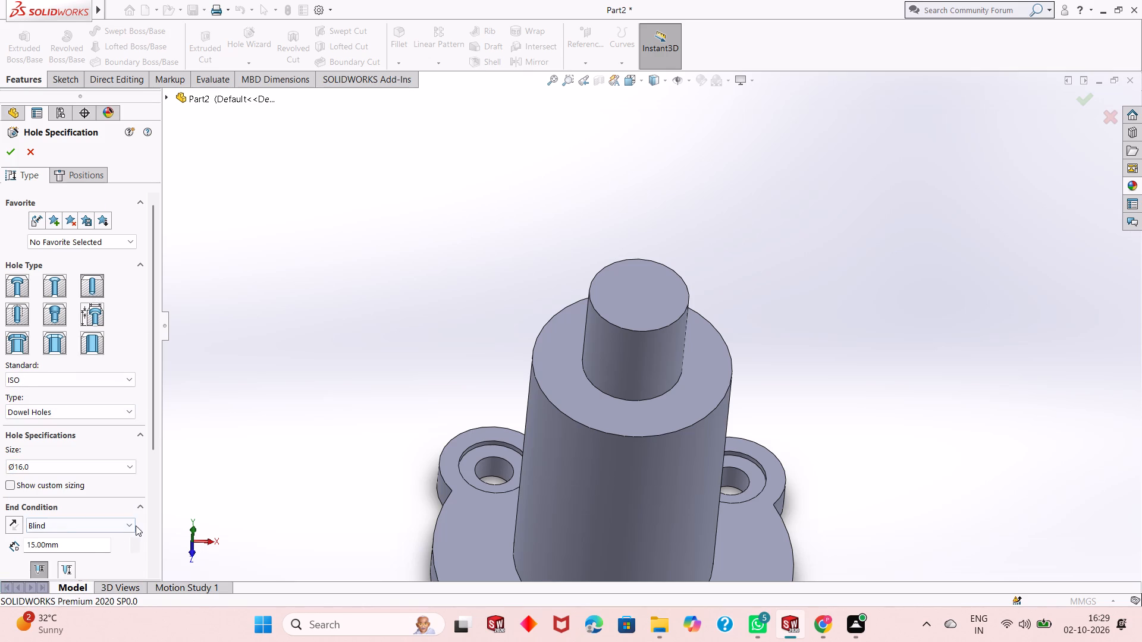
scroll(136, 525, "down", 3)
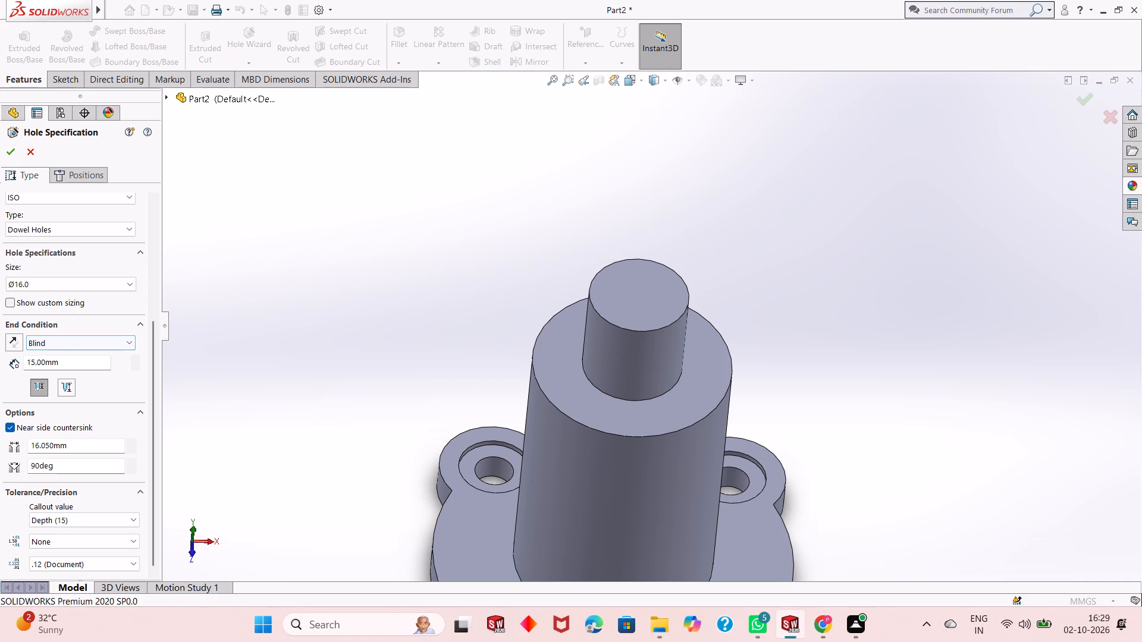
double_click(69, 366)
scroll(149, 481, "down", 2)
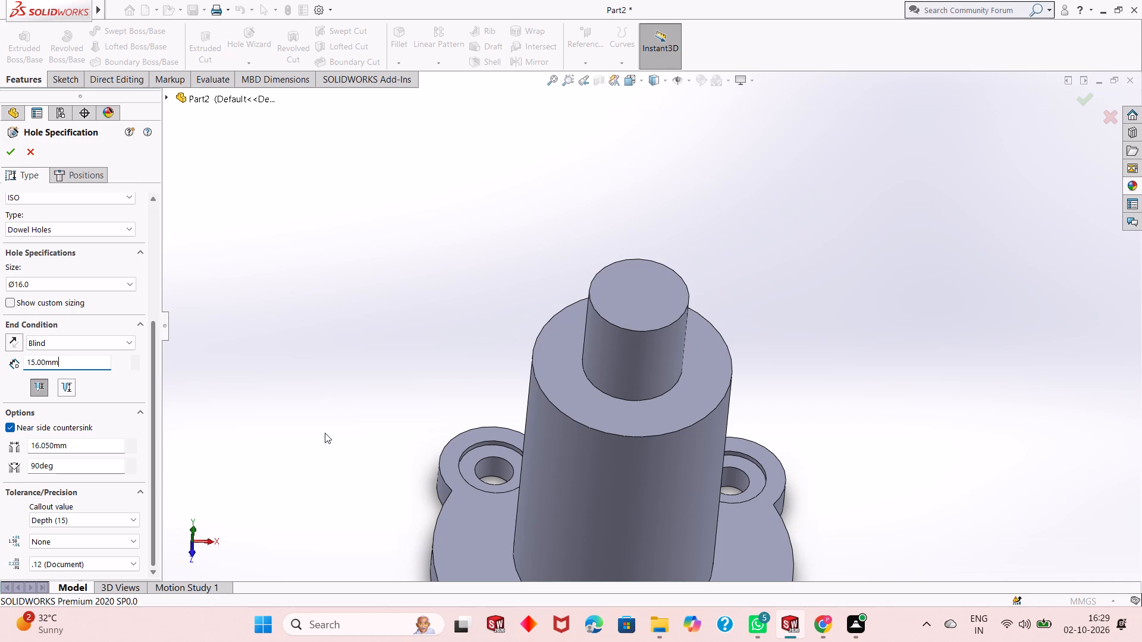
left_click(106, 177)
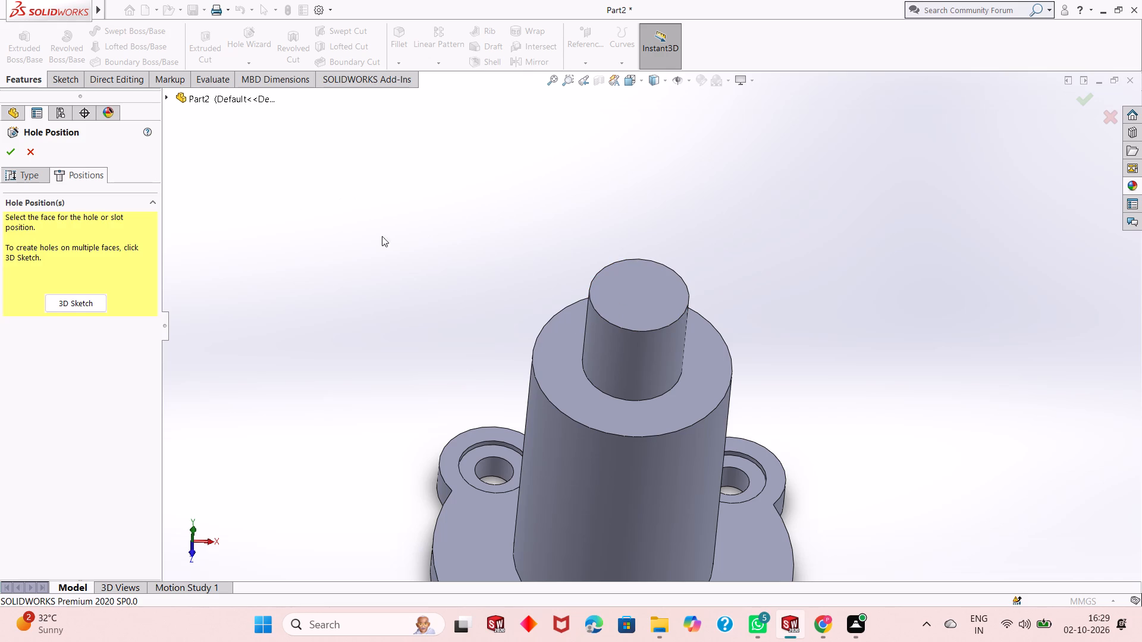
left_click(24, 172)
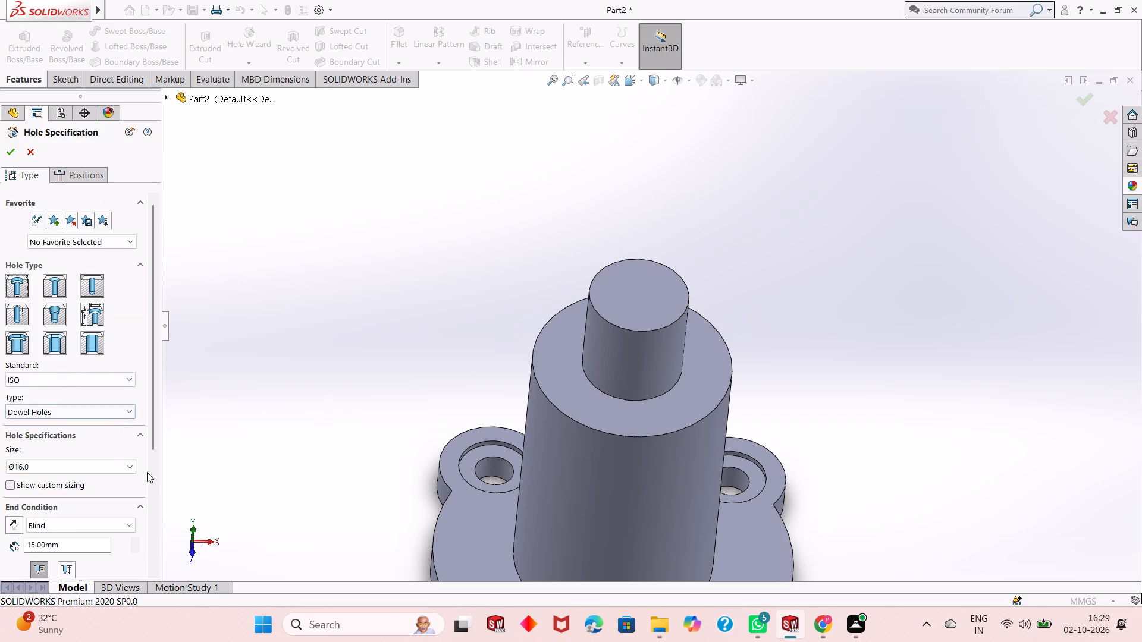
scroll(150, 478, "down", 4)
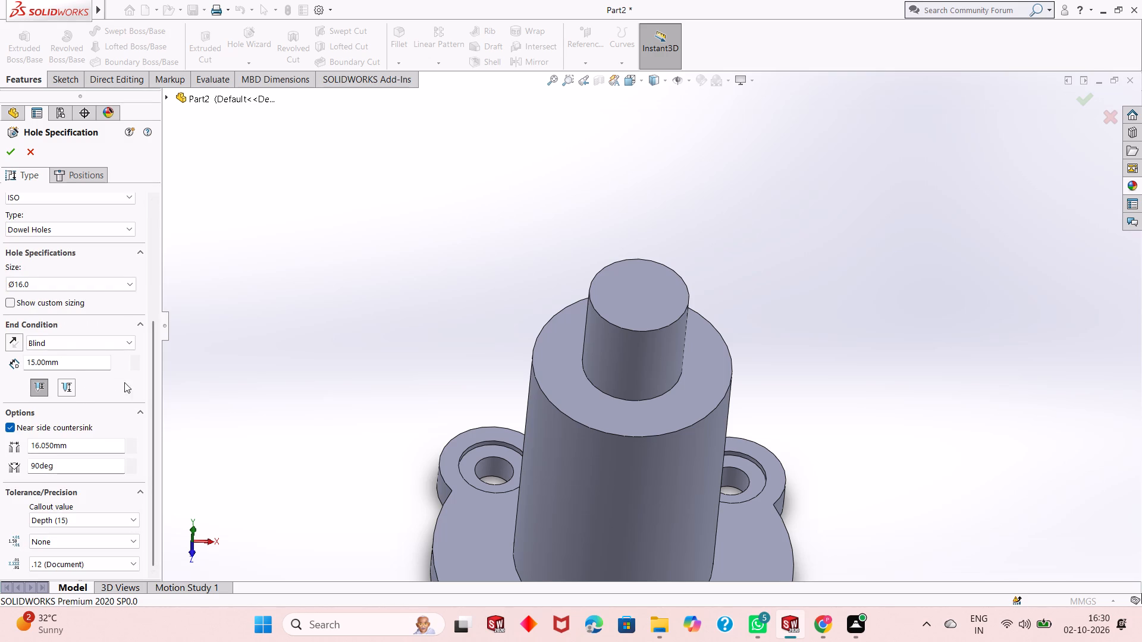
Place the Ø16.0 dowel hole at the centre of the small upper boss's top face.
left_click(70, 177)
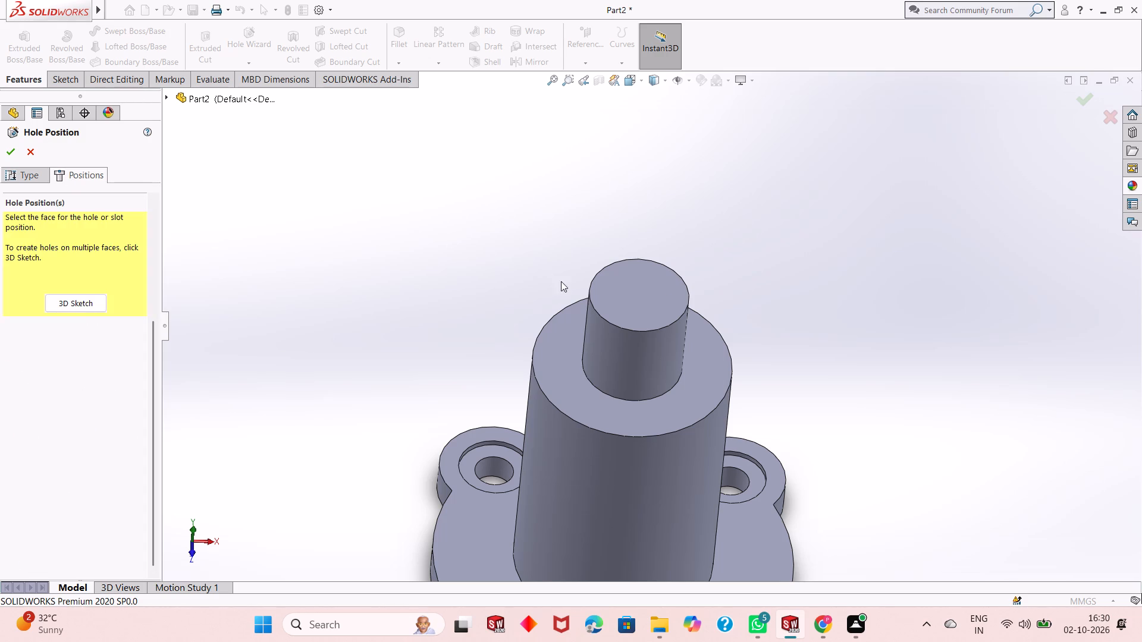
left_click(666, 288)
middle_click_drag(636, 293, 636, 294)
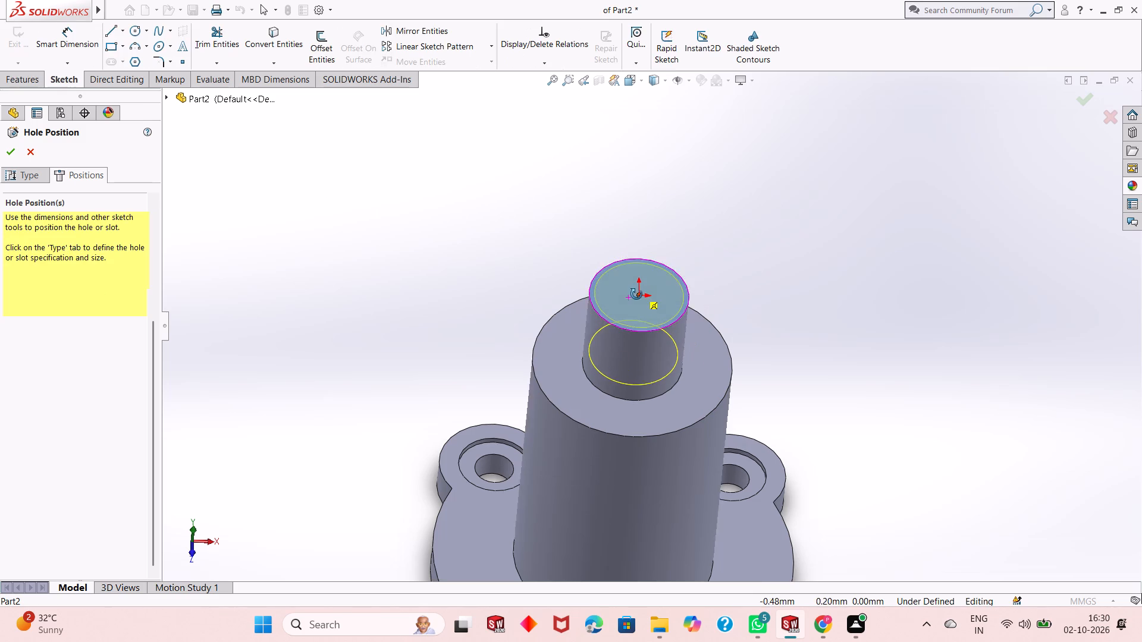
middle_click_drag(636, 294, 619, 354)
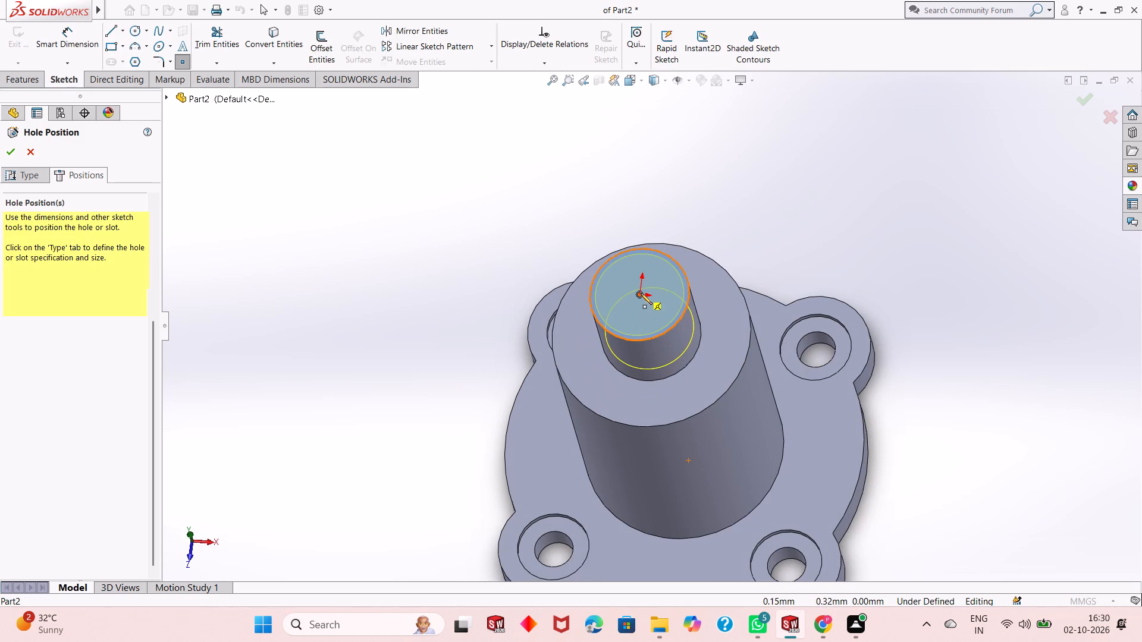
left_click(641, 293)
left_click(15, 156)
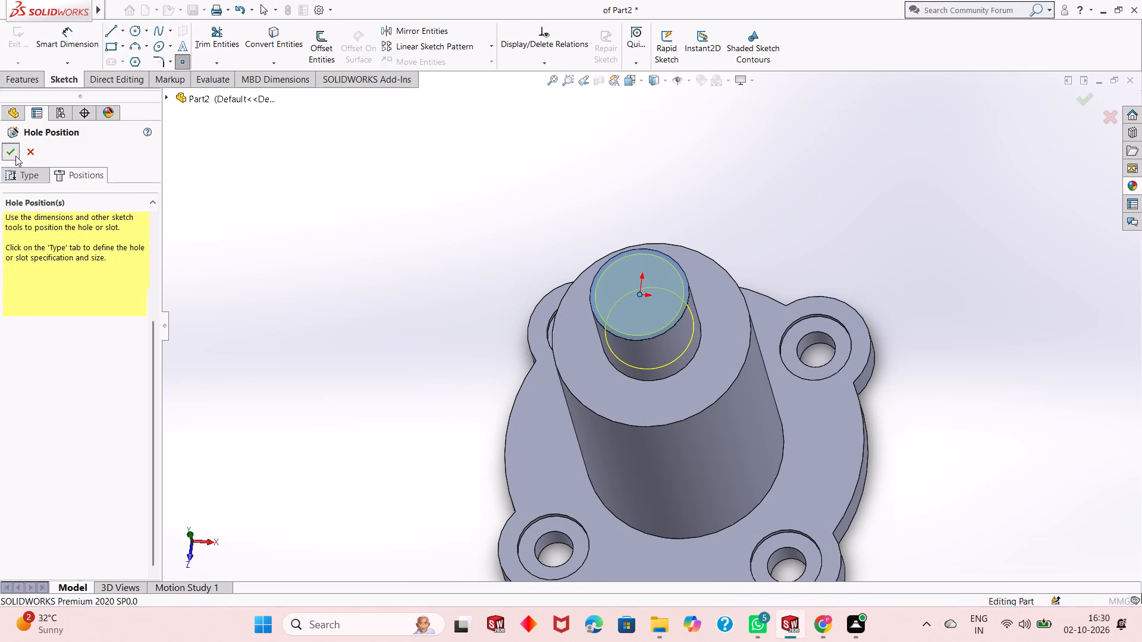
left_click(311, 288)
Create a section view of the part parallel to the Front Plane with an offset of 2 mm.
middle_click_drag(600, 404, 639, 274)
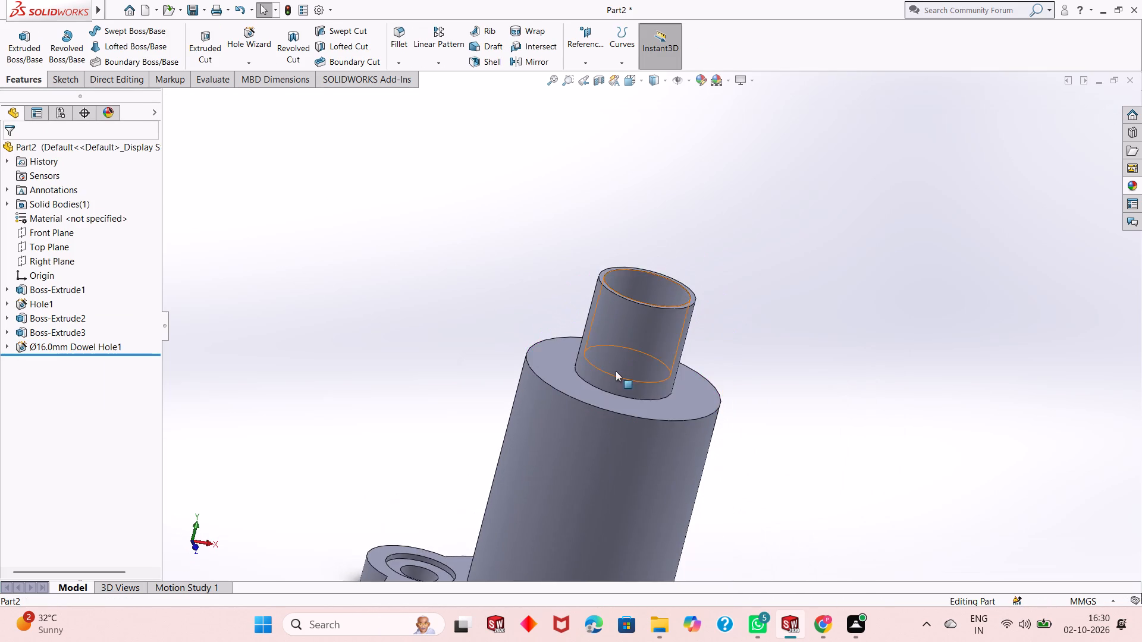
scroll(616, 371, "up", 1)
middle_click_drag(759, 434, 699, 385)
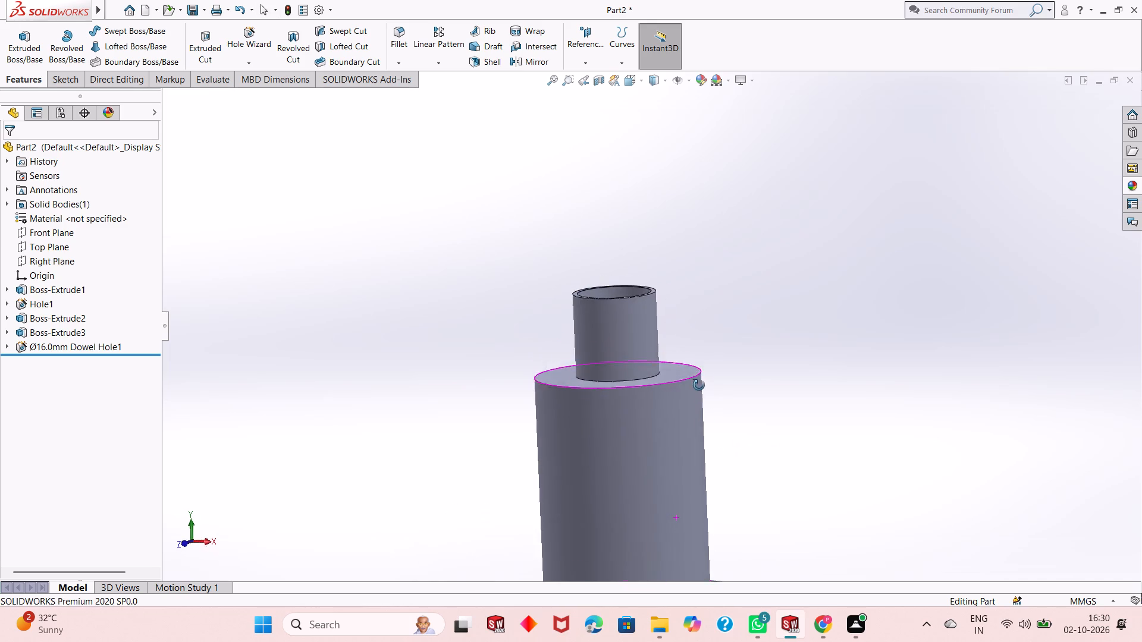
middle_click_drag(699, 385, 713, 367)
scroll(652, 402, "up", 3)
left_click(727, 390)
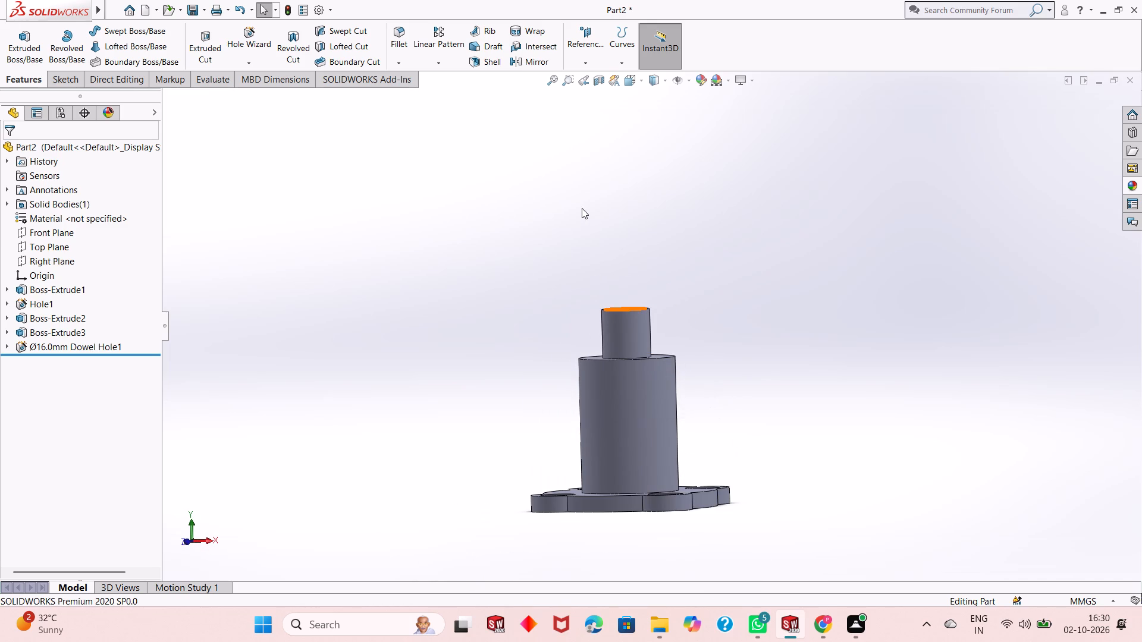
left_click(603, 75)
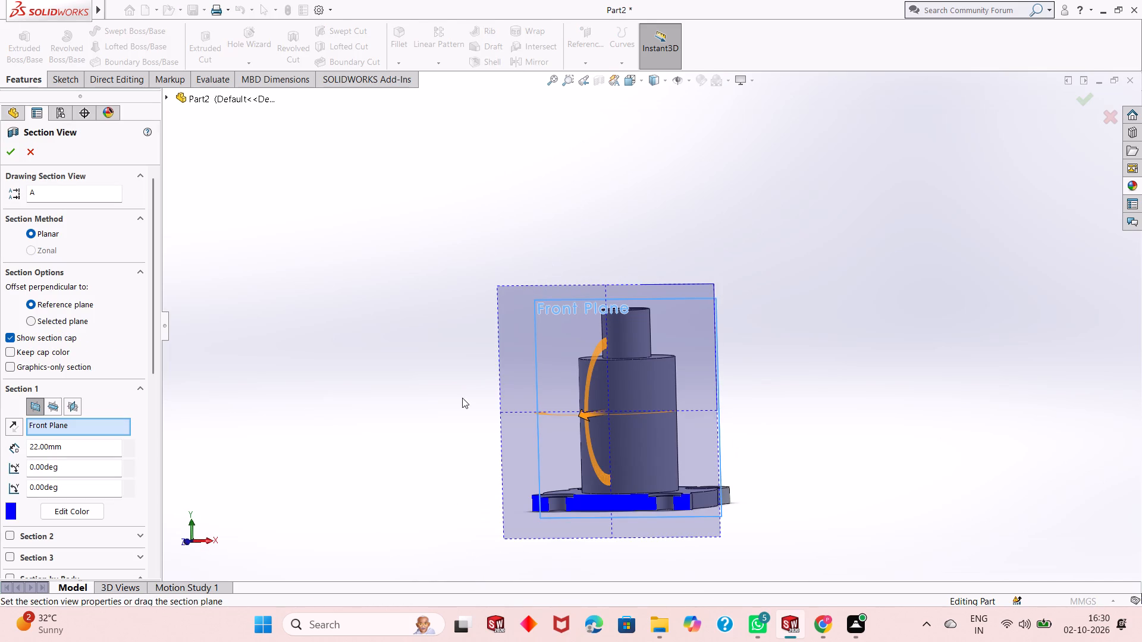
middle_click_drag(399, 410, 450, 441)
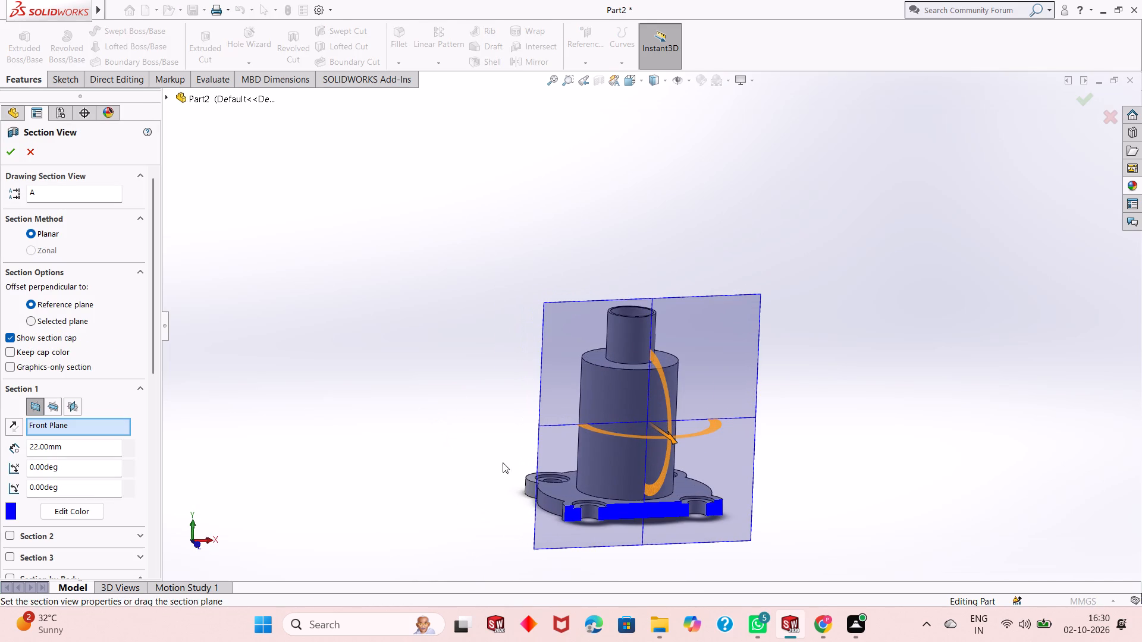
left_click_drag(675, 443, 659, 412)
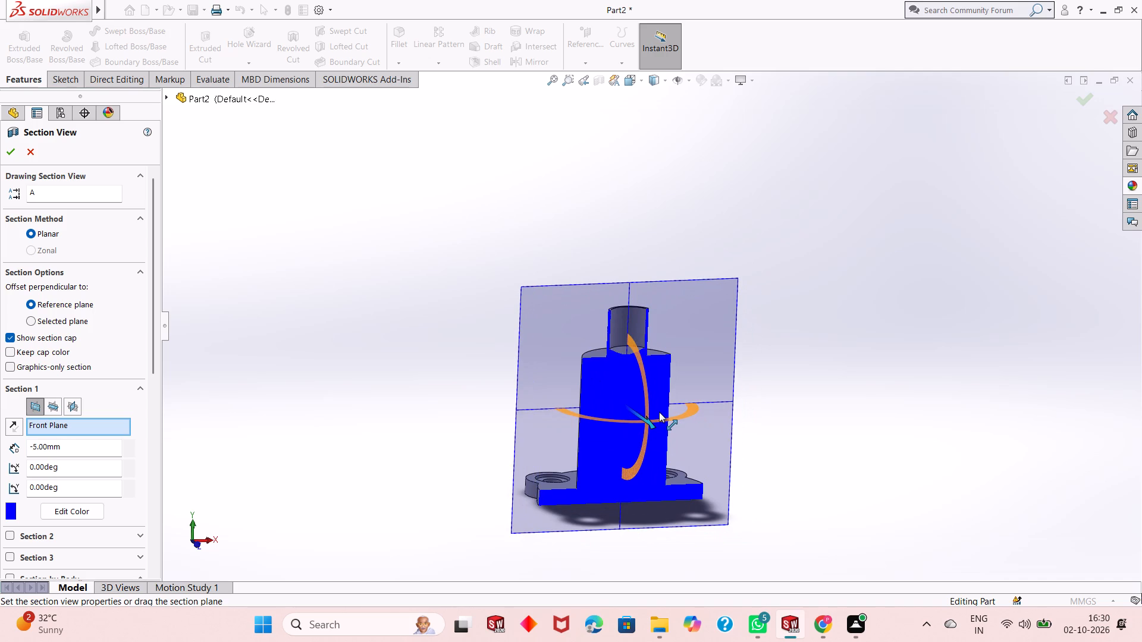
left_click_drag(659, 412, 663, 421)
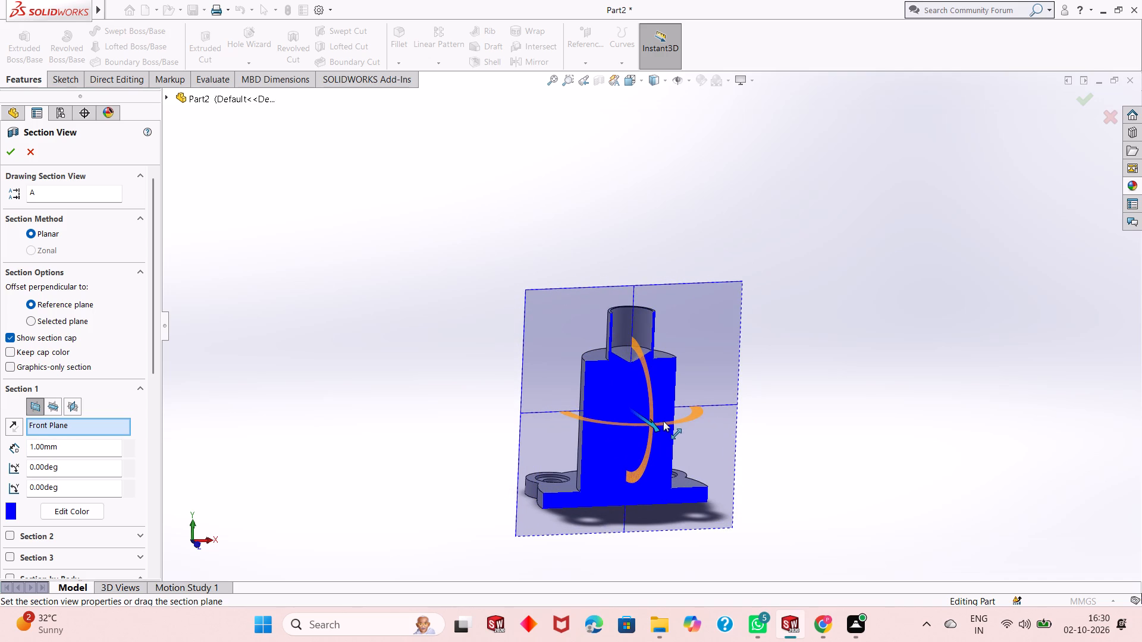
left_click_drag(663, 421, 669, 413)
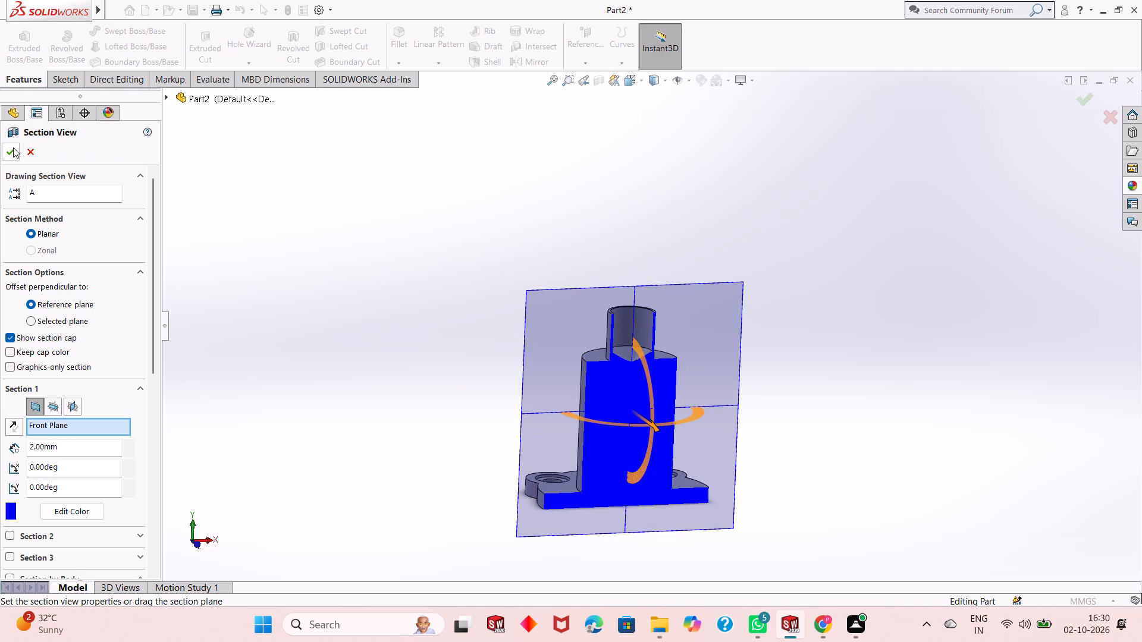
left_click(12, 147)
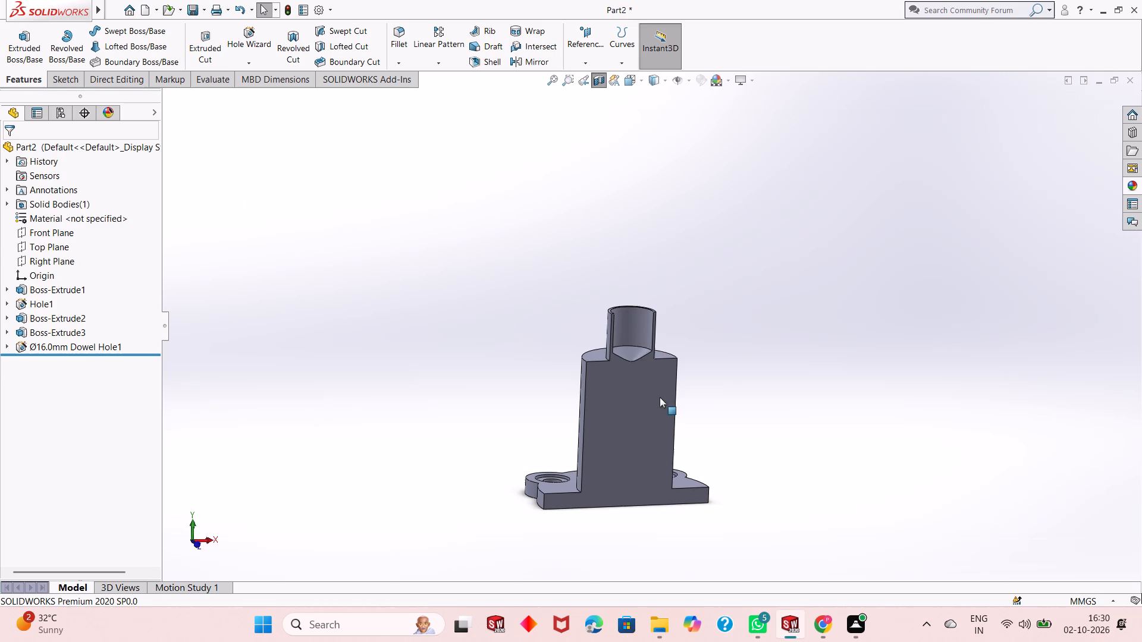
Examine the dowel hole's walls and bottom inside the sectioned upper boss, and turn the section view off.
scroll(591, 345, "down", 4)
middle_click_drag(691, 426, 677, 372)
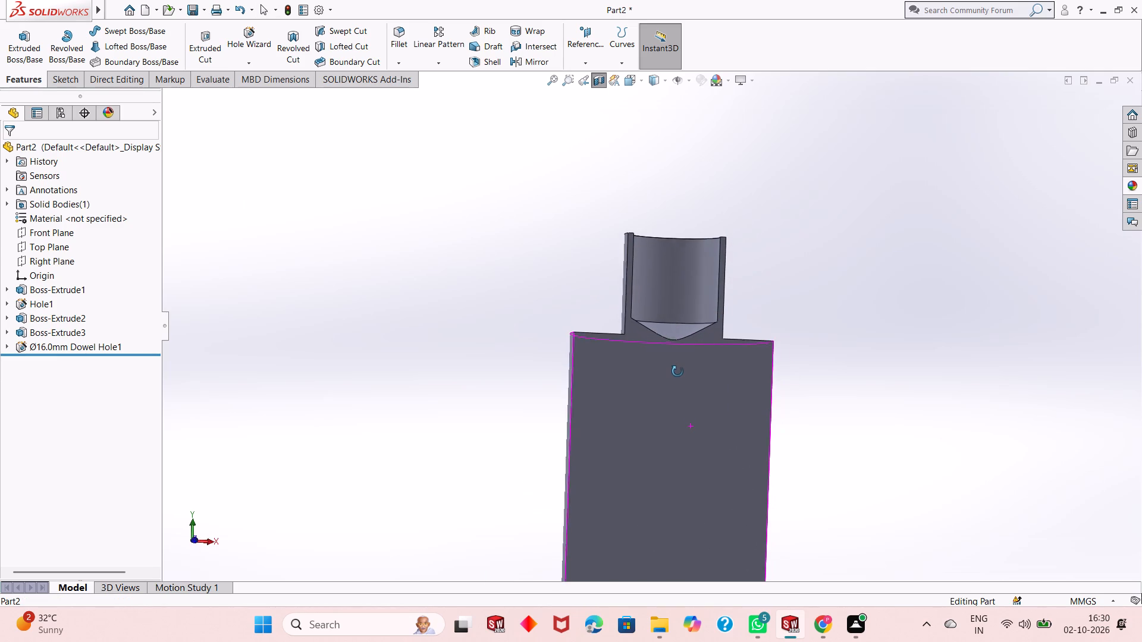
middle_click_drag(677, 372, 676, 370)
scroll(674, 317, "down", 5)
middle_click_drag(670, 345, 671, 377)
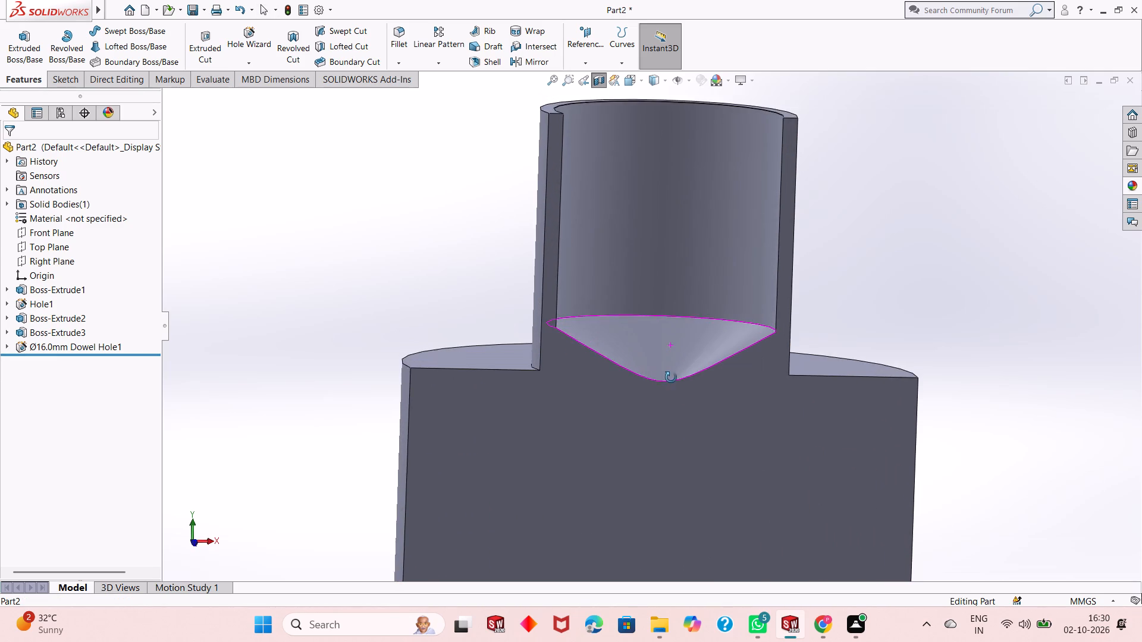
middle_click_drag(671, 377, 670, 378)
scroll(714, 427, "up", 1)
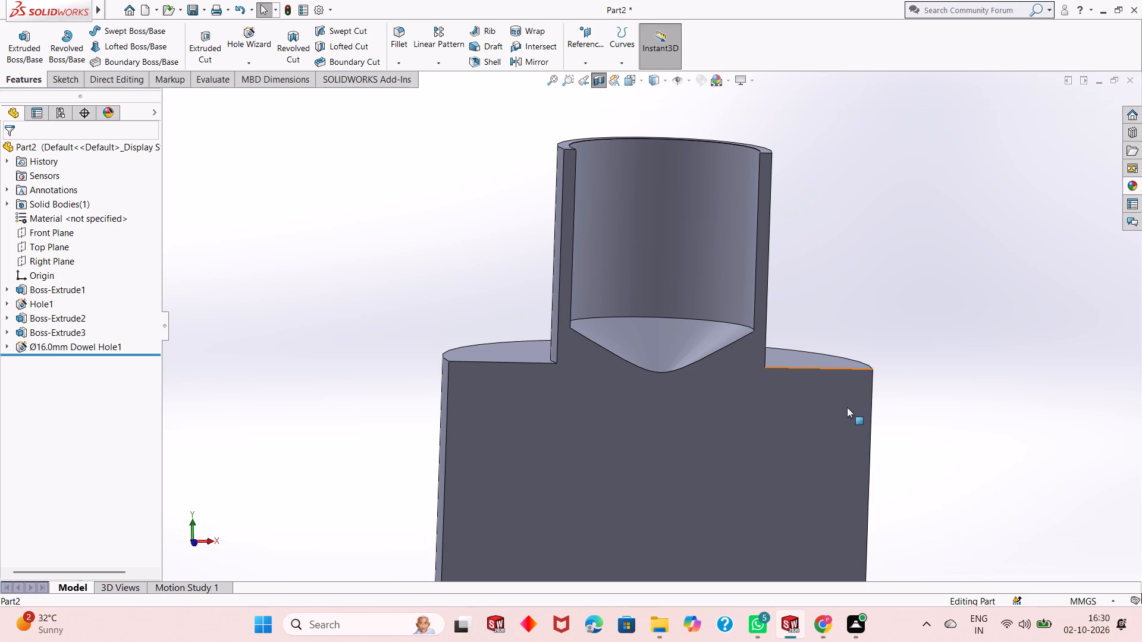
key("Escape")
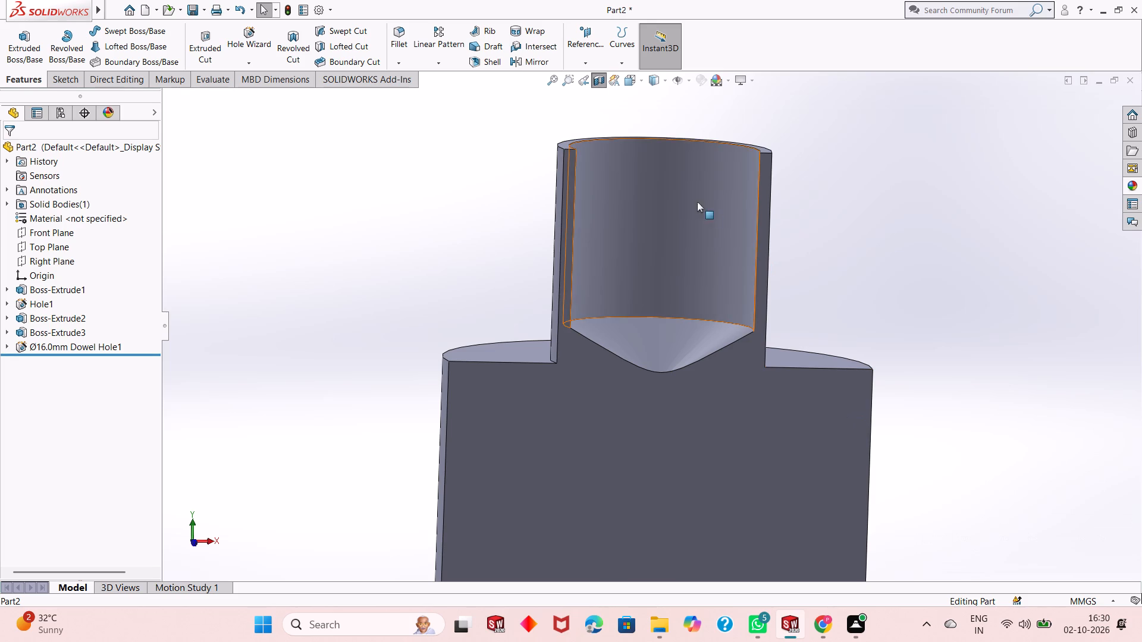
left_click(601, 80)
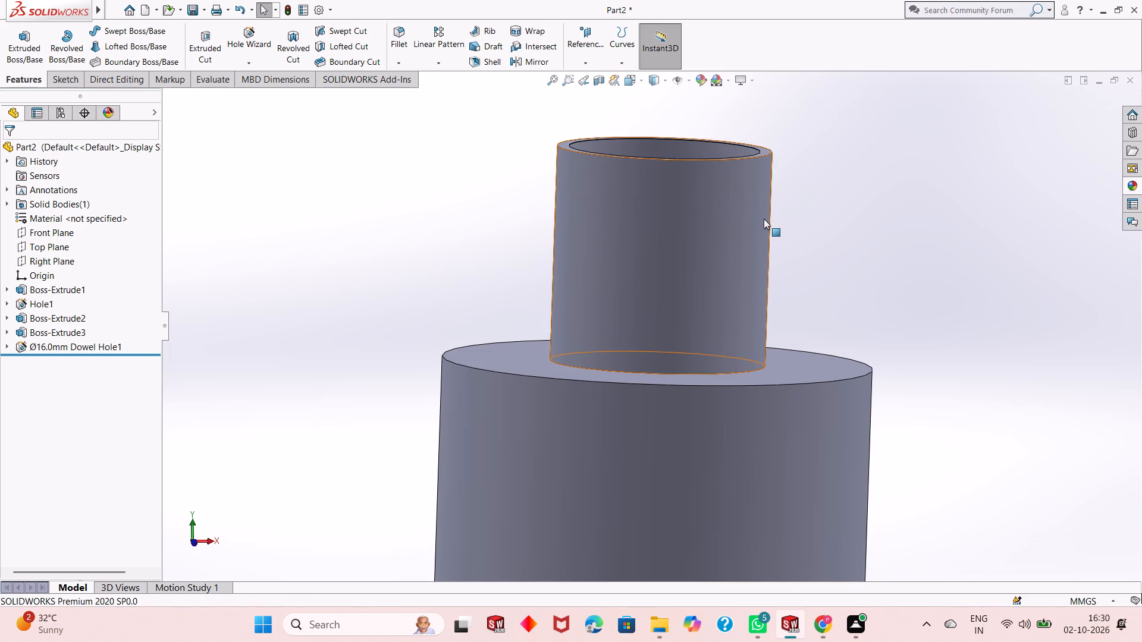
Start a Thread feature on the outer top edge of the small upper boss with a blind depth of 14 mm.
middle_click_drag(764, 224, 810, 278)
scroll(754, 347, "up", 2)
scroll(647, 300, "up", 1)
scroll(683, 213, "down", 1)
scroll(607, 265, "up", 1)
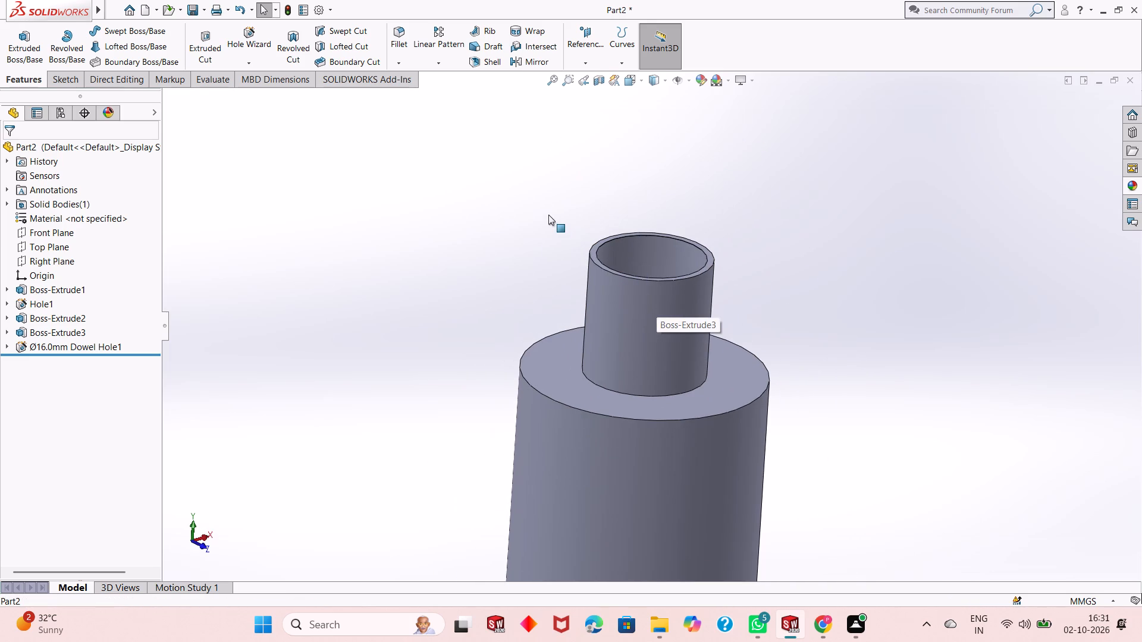
left_click(253, 62)
left_click(268, 102)
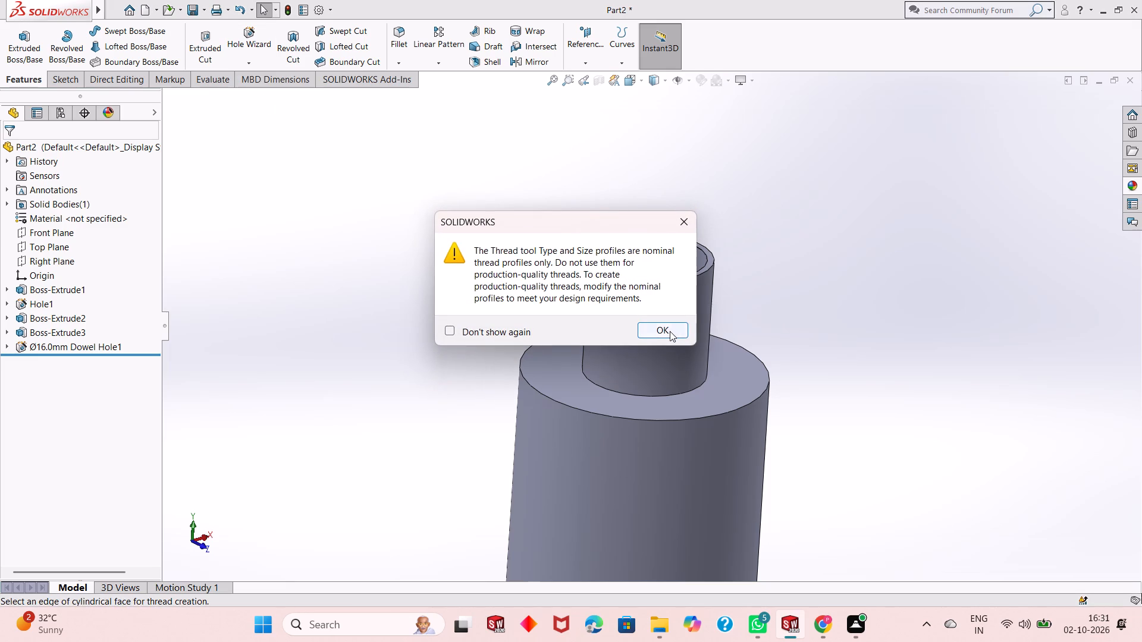
left_click(668, 331)
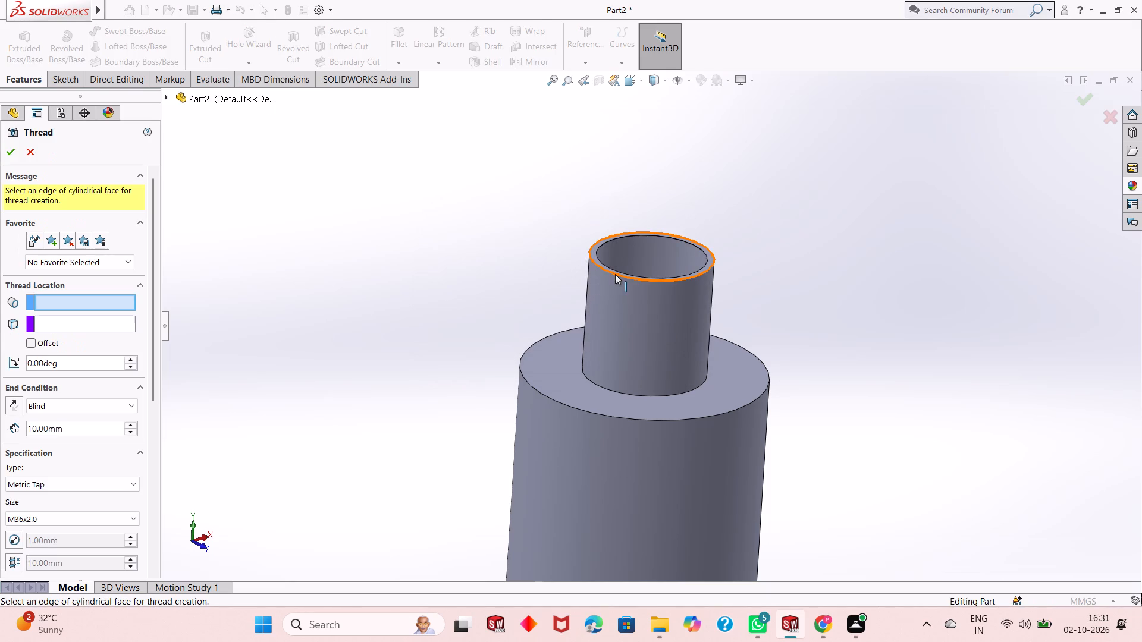
left_click(617, 273)
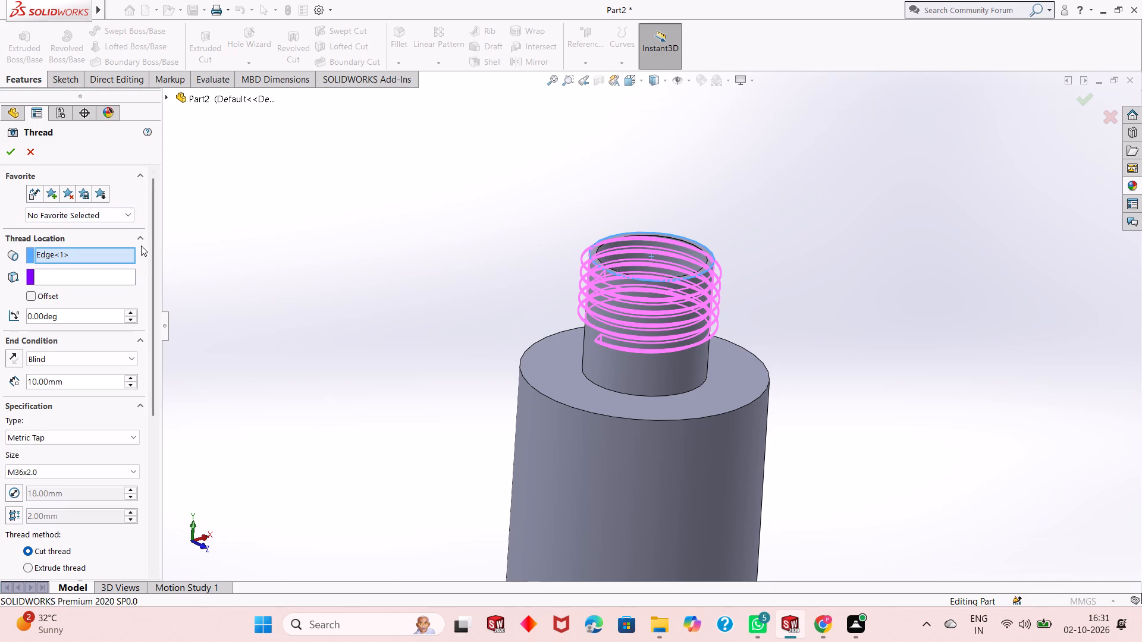
scroll(156, 267, "down", 4)
scroll(156, 267, "up", 3)
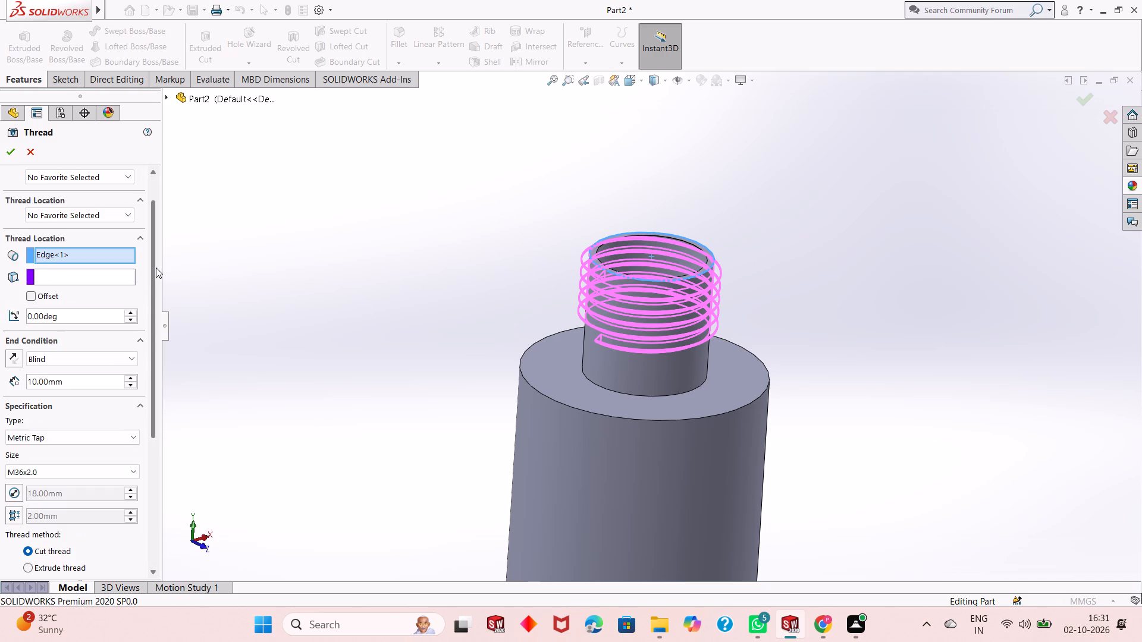
scroll(156, 267, "down", 1)
scroll(156, 267, "up", 3)
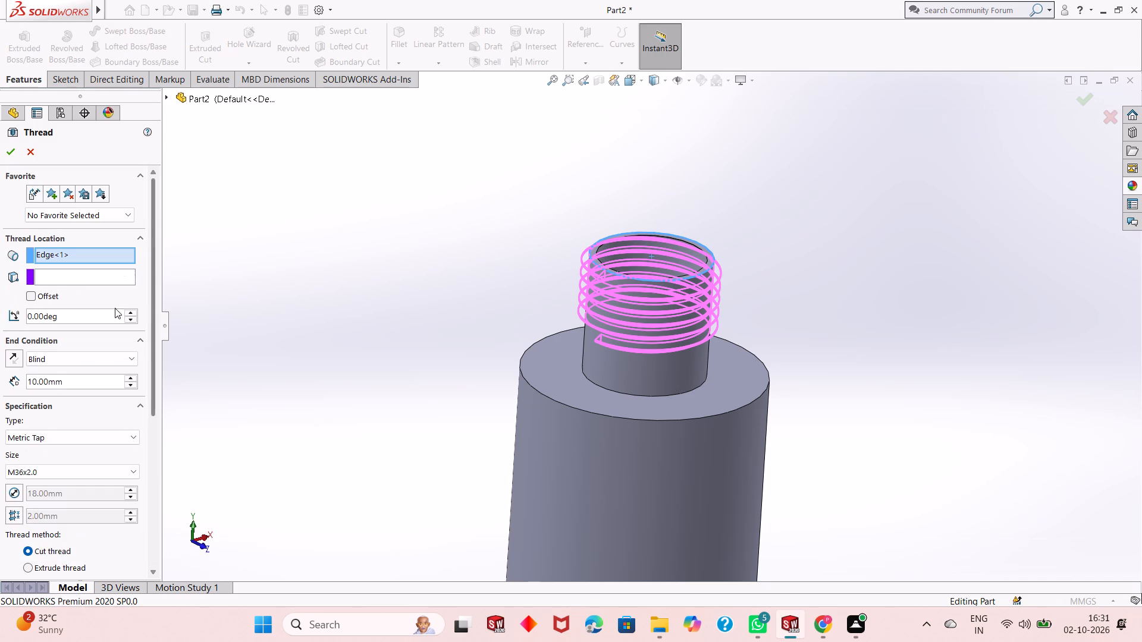
double_click(72, 378)
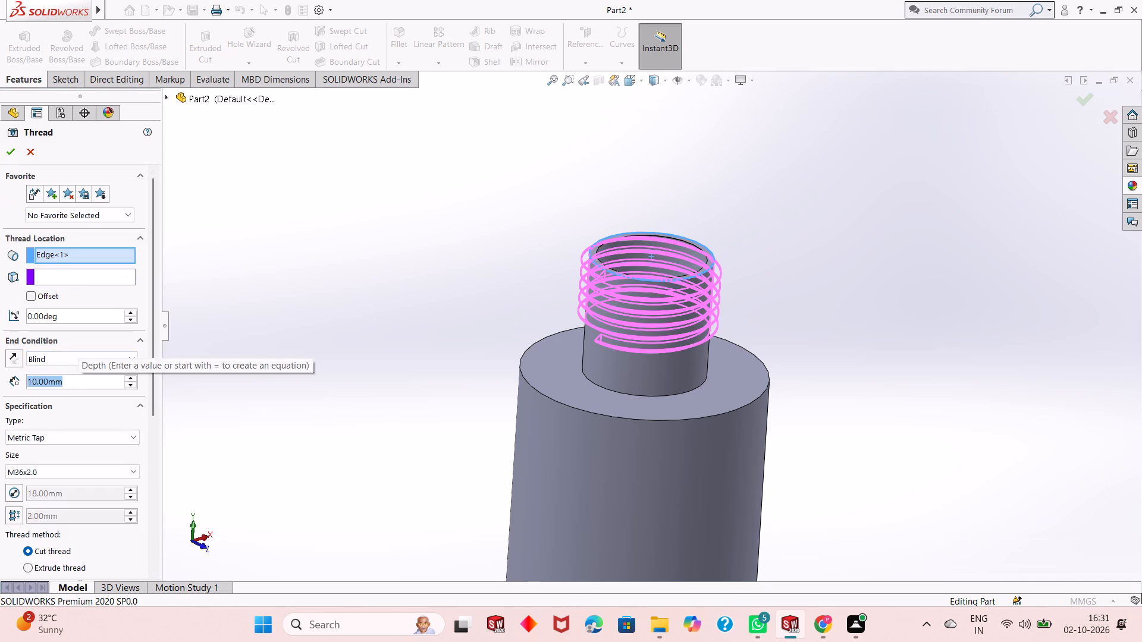
type("14")
key("Return")
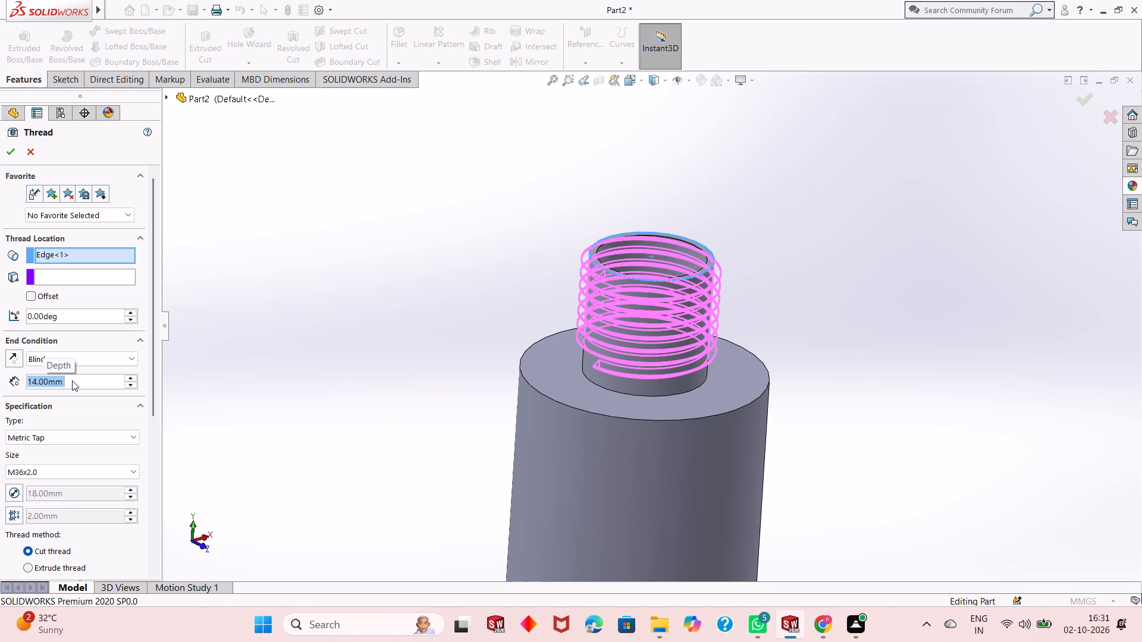
Create the thread on the upper boss with the Extrude thread method and Metric Tap size M24x2.0.
middle_click_drag(848, 414, 836, 378)
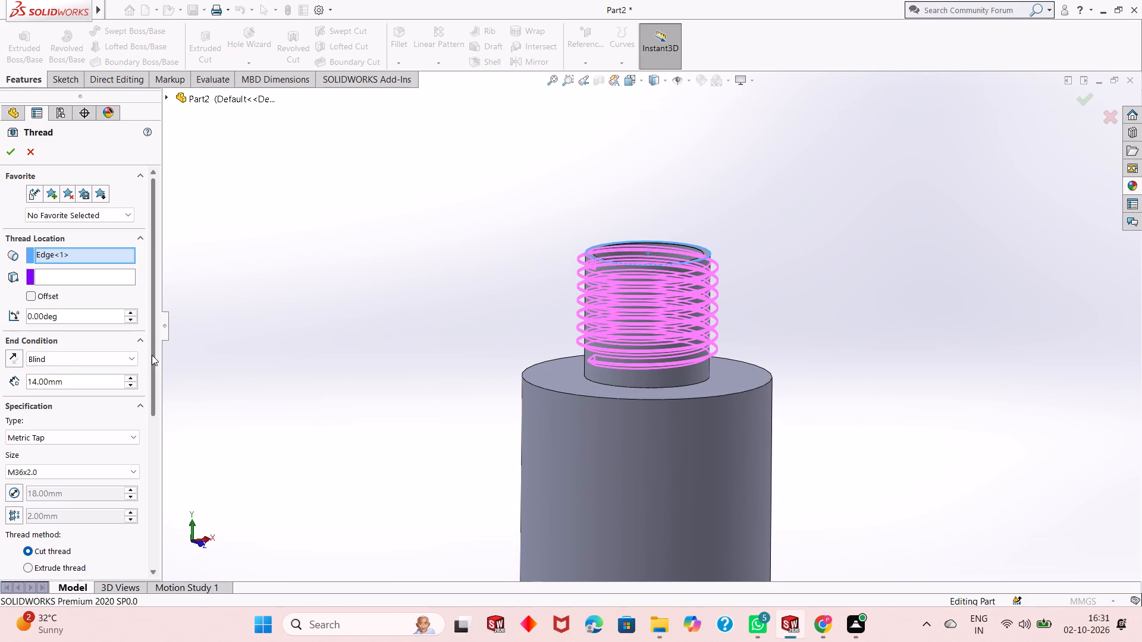
scroll(155, 356, "down", 1)
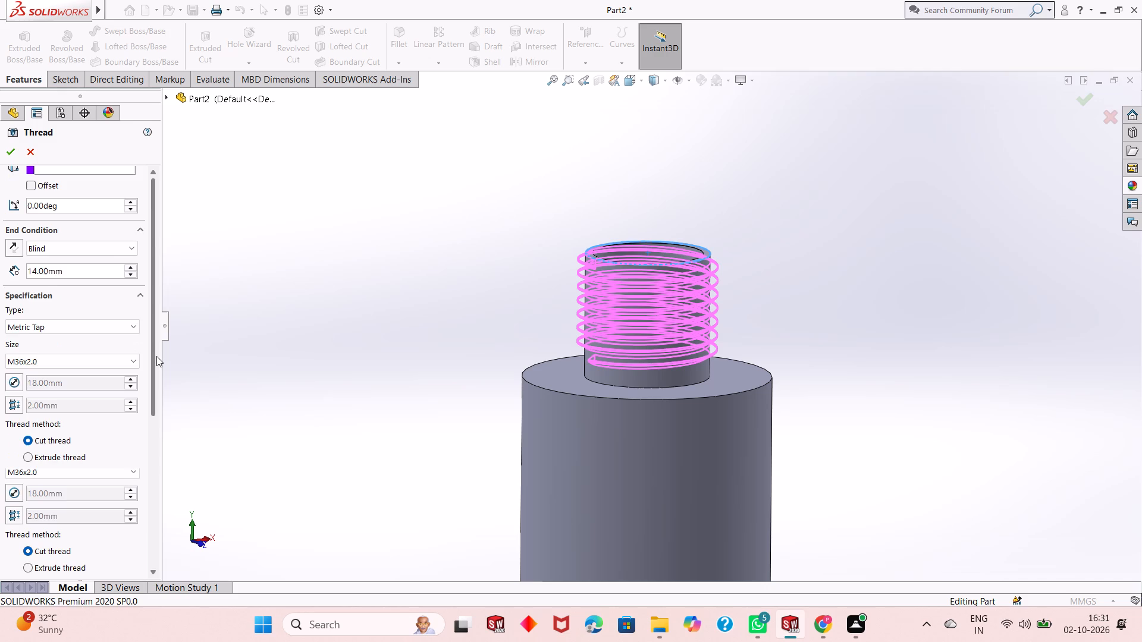
scroll(156, 356, "down", 1)
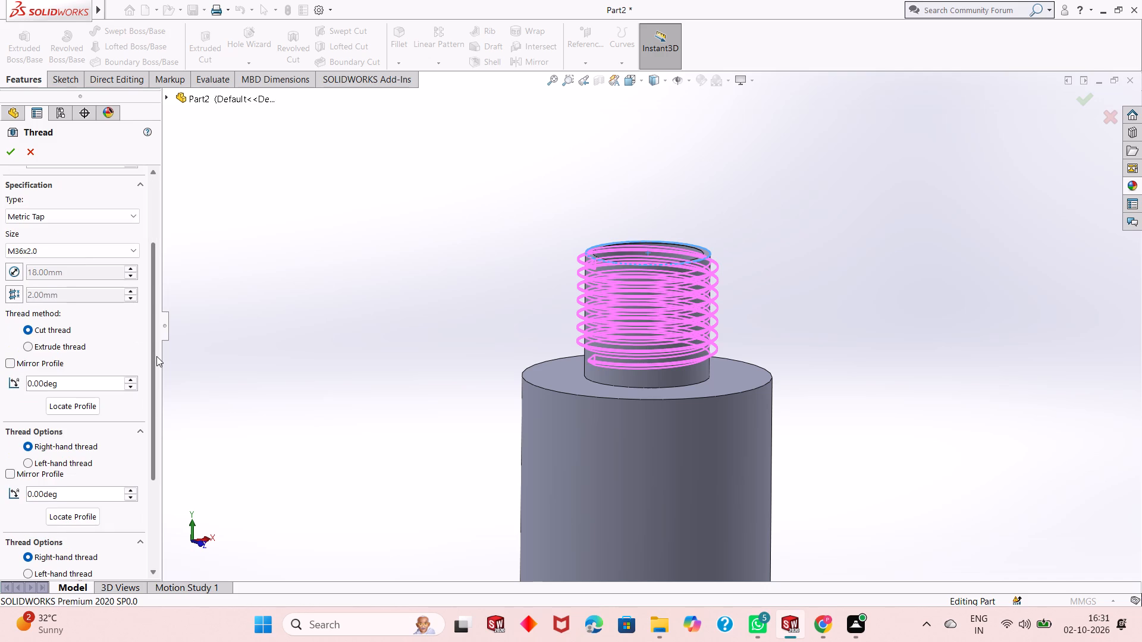
left_click(39, 343)
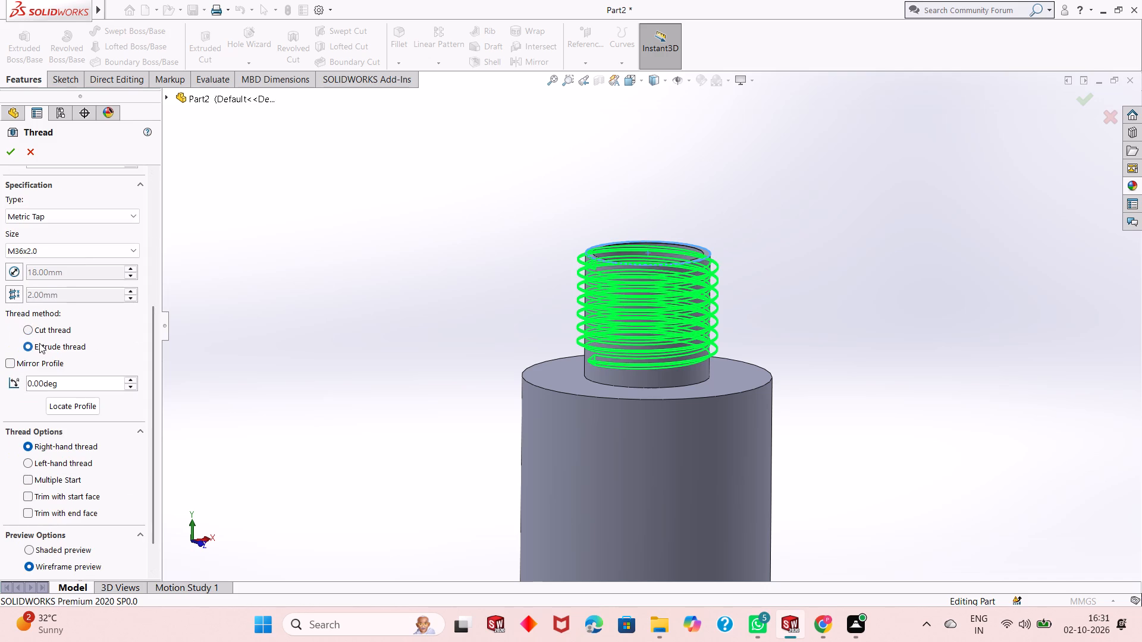
scroll(154, 340, "up", 1)
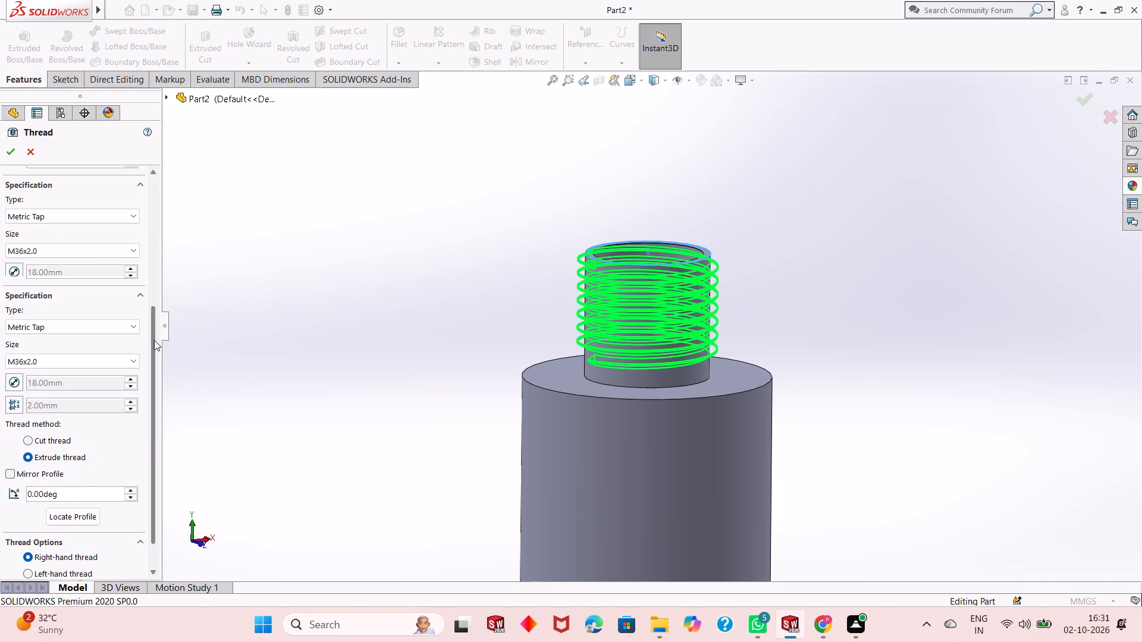
left_click(98, 364)
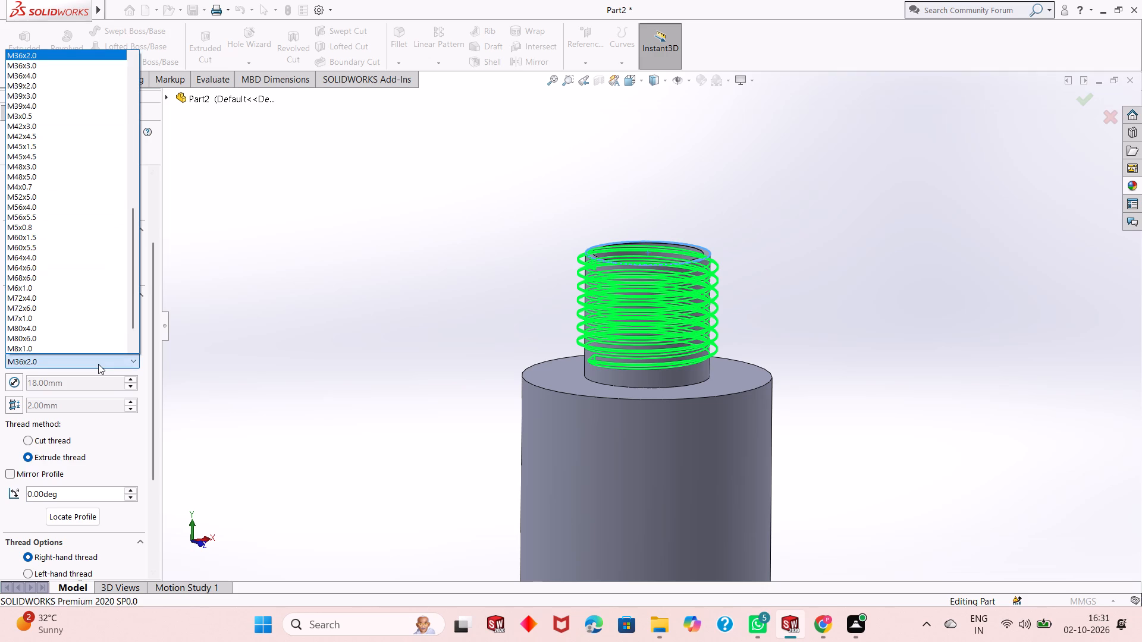
scroll(105, 317, "up", 5)
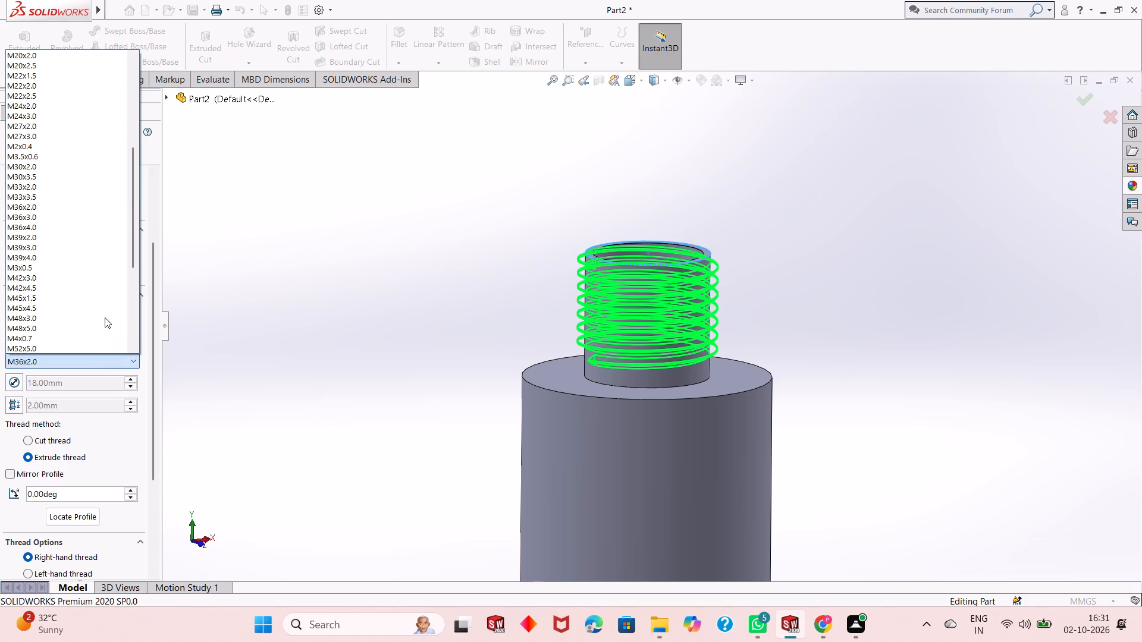
scroll(105, 317, "up", 2)
left_click(81, 164)
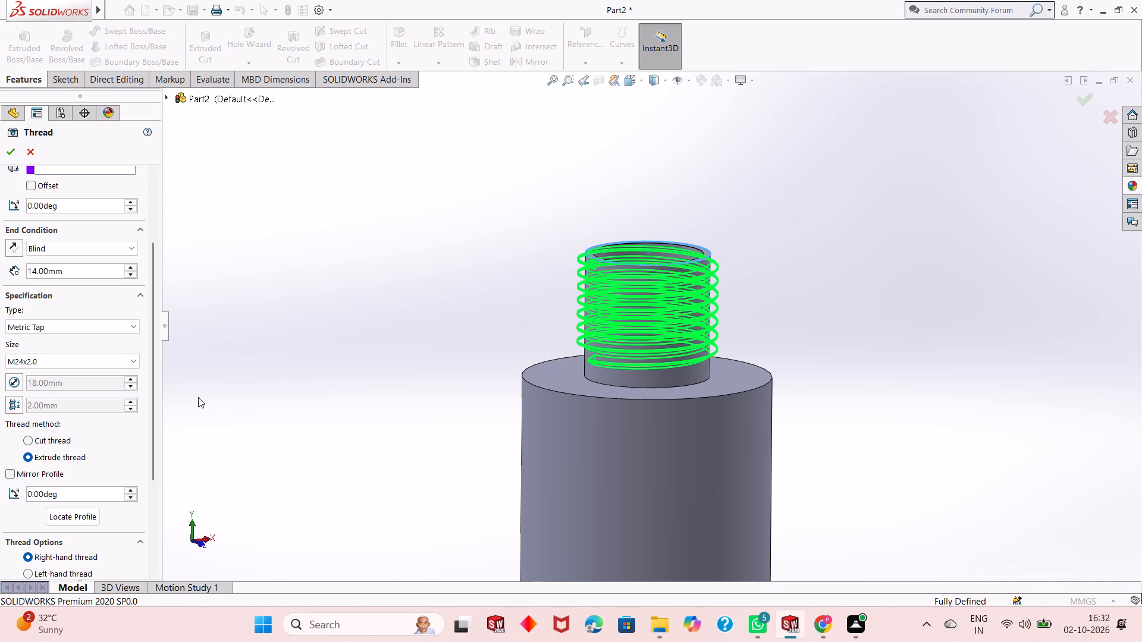
scroll(15, 175, "up", 1)
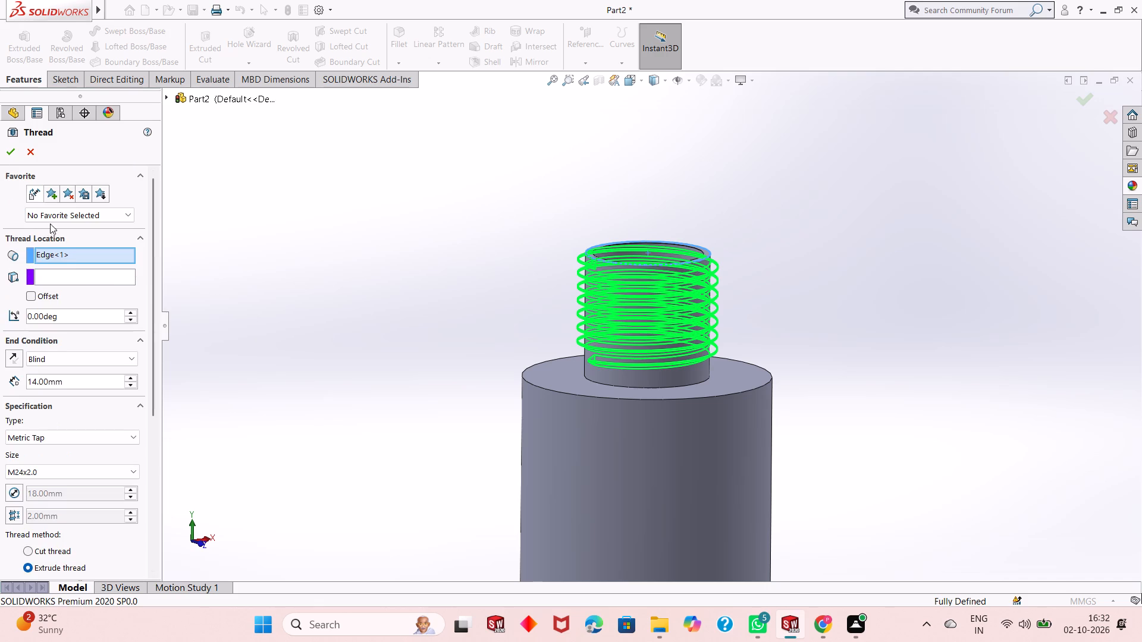
left_click(8, 155)
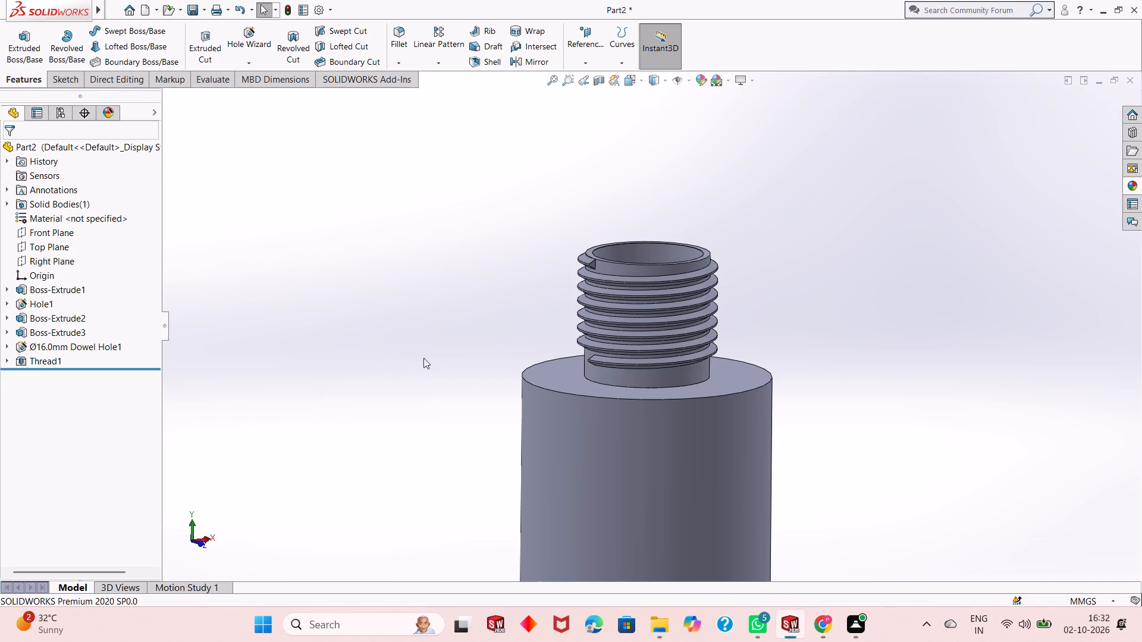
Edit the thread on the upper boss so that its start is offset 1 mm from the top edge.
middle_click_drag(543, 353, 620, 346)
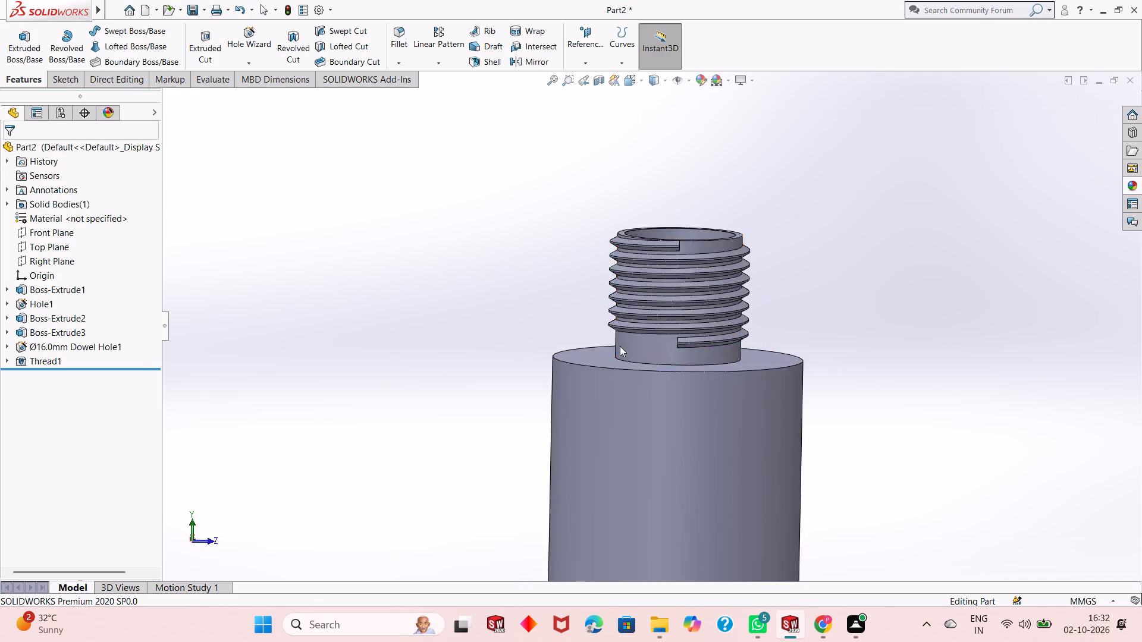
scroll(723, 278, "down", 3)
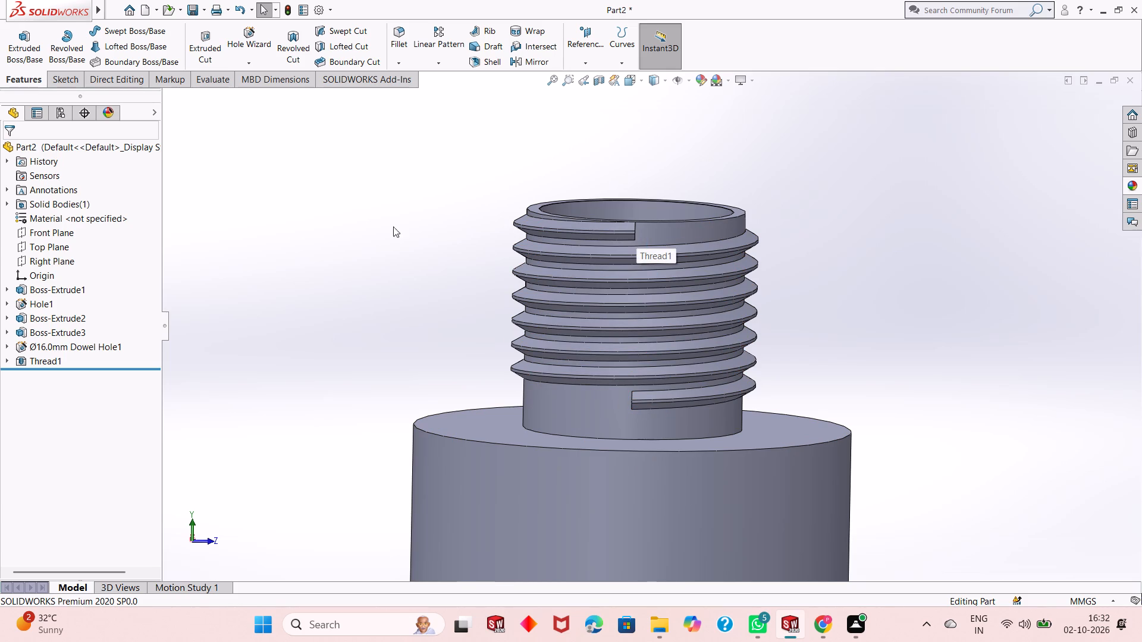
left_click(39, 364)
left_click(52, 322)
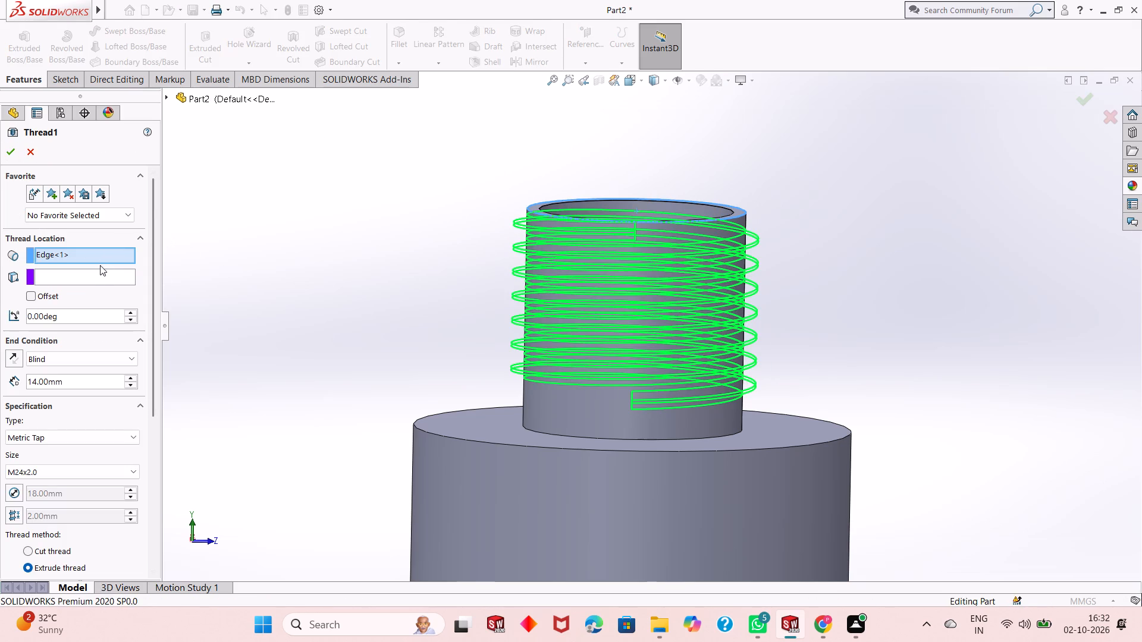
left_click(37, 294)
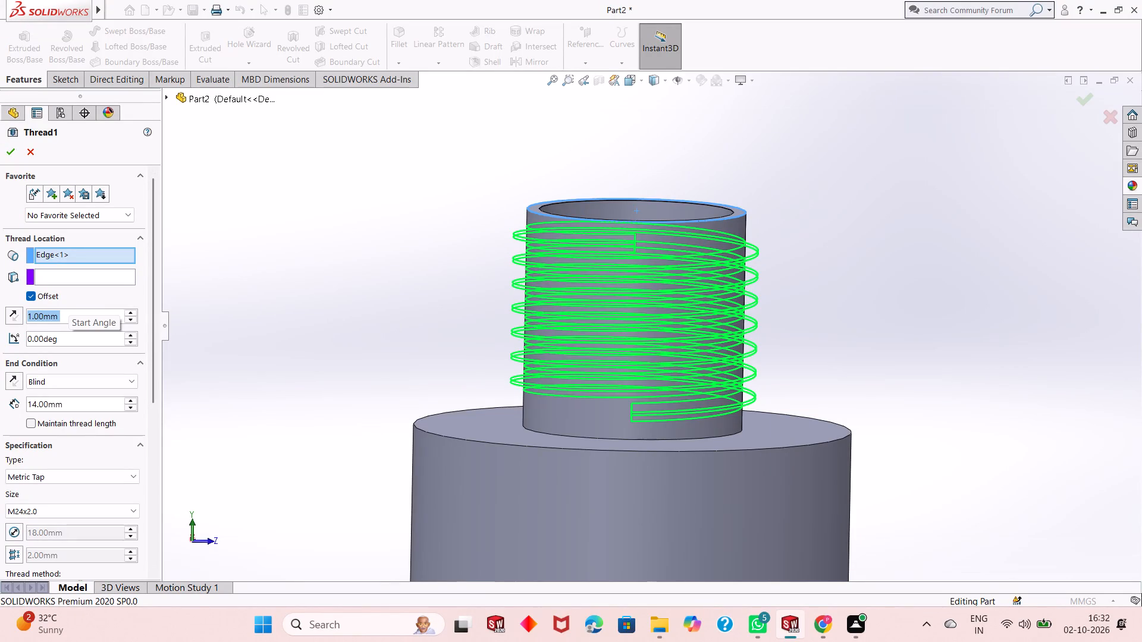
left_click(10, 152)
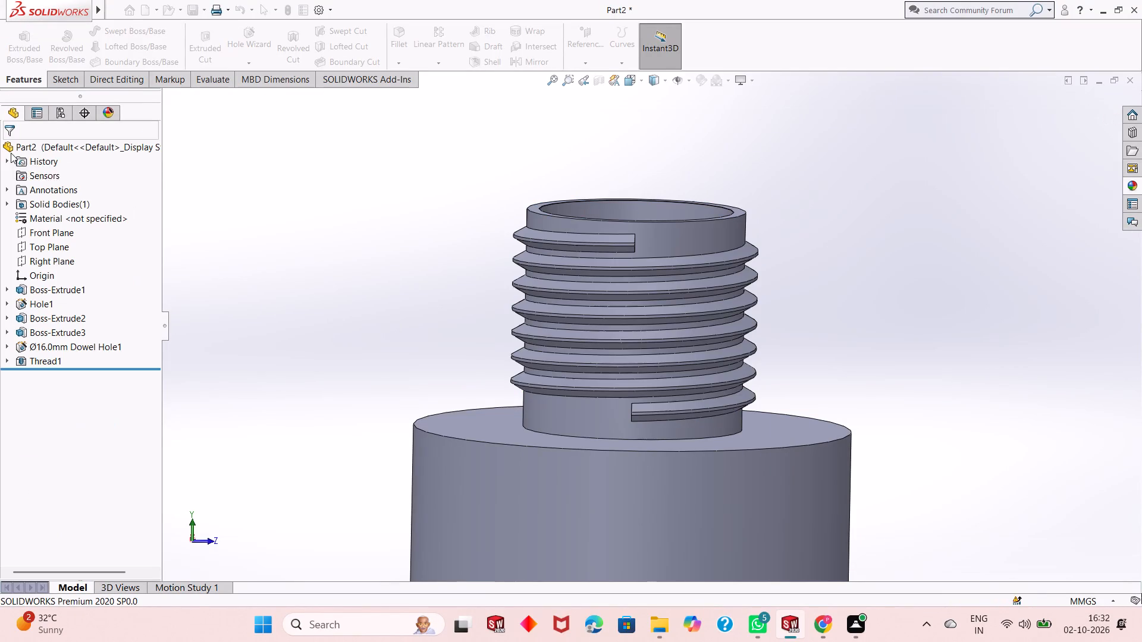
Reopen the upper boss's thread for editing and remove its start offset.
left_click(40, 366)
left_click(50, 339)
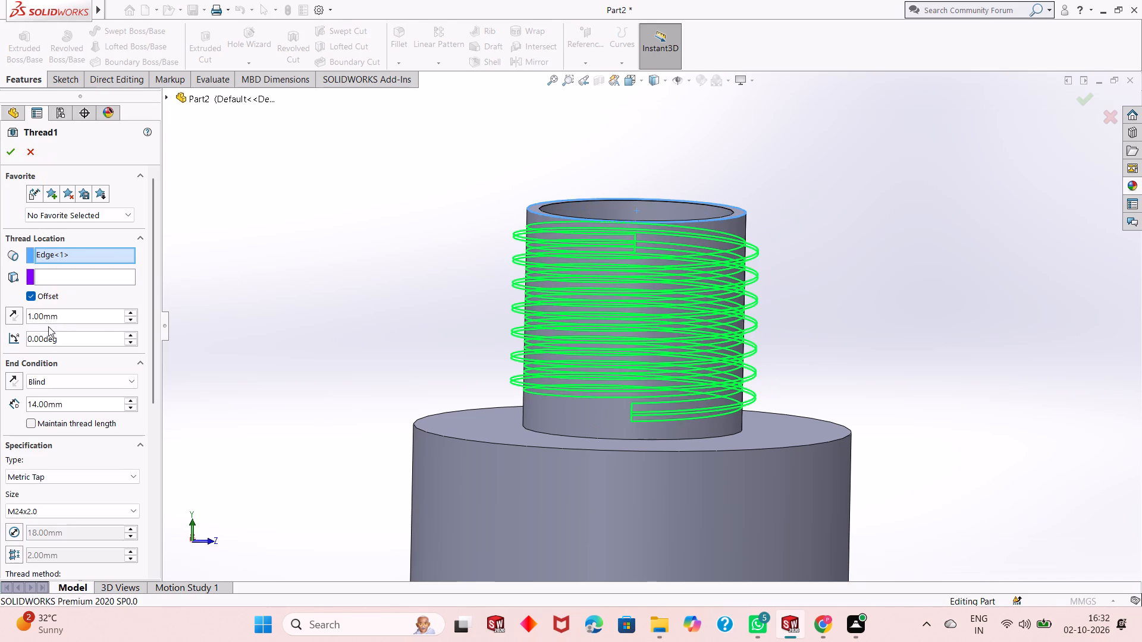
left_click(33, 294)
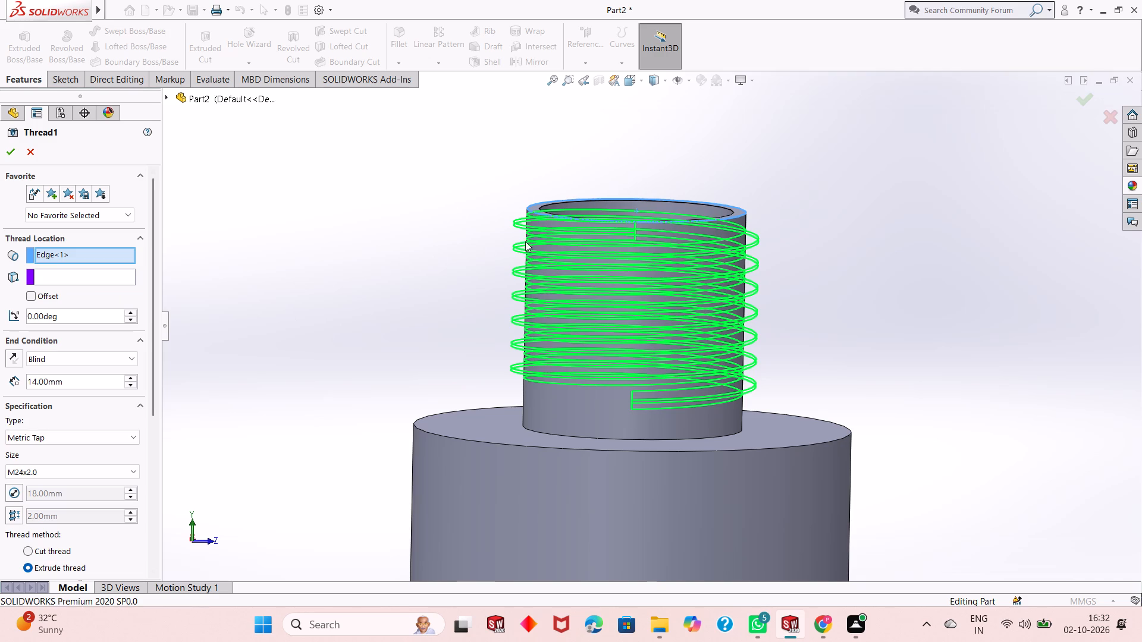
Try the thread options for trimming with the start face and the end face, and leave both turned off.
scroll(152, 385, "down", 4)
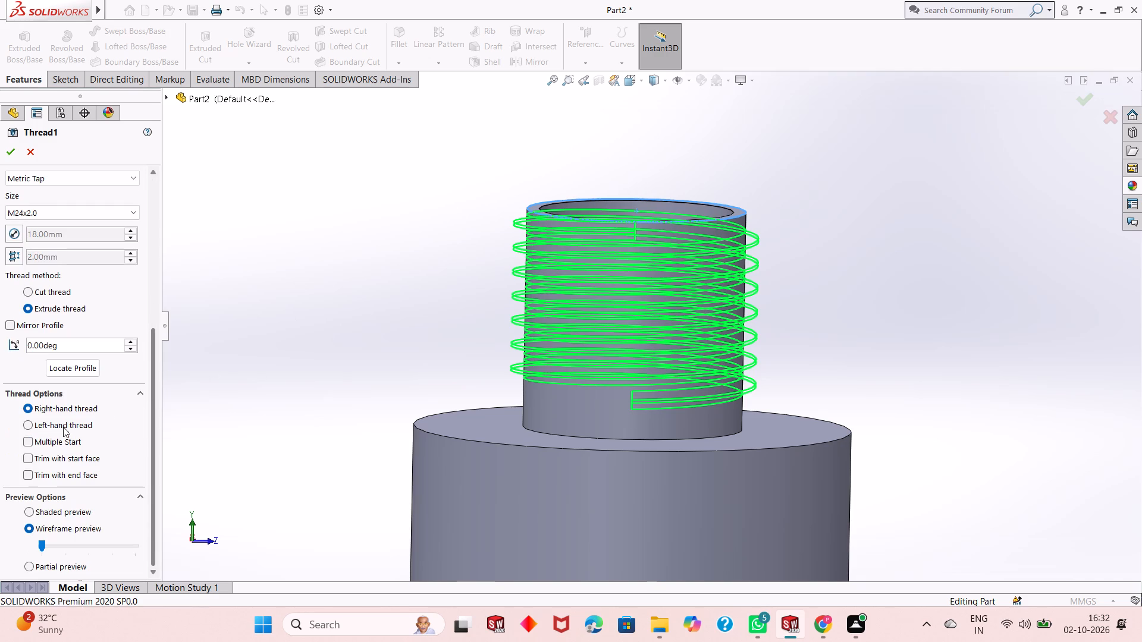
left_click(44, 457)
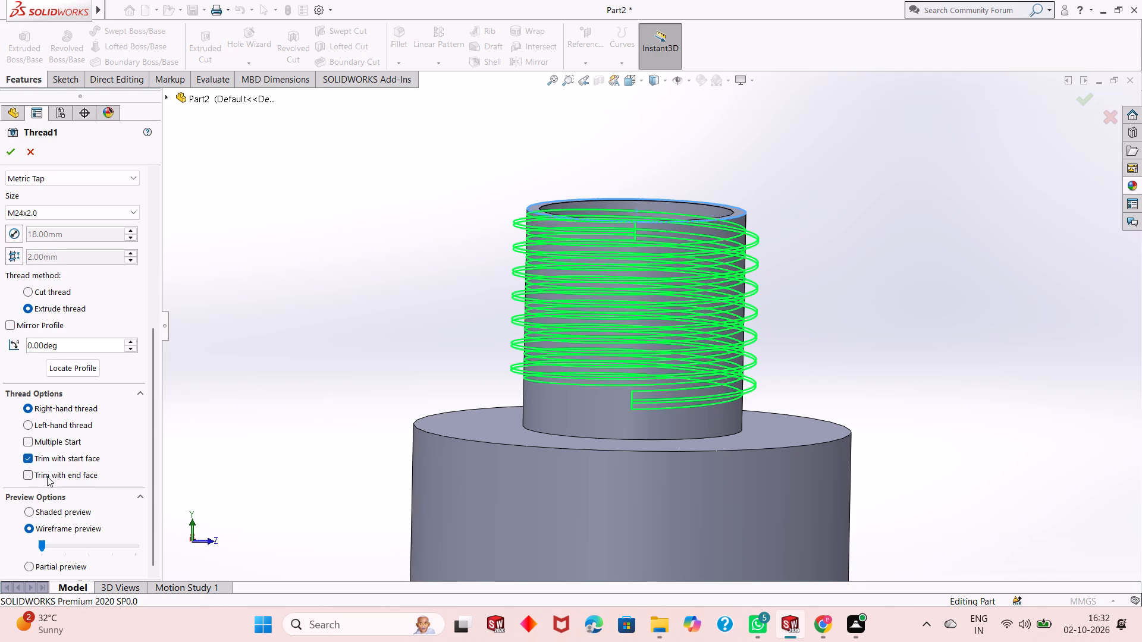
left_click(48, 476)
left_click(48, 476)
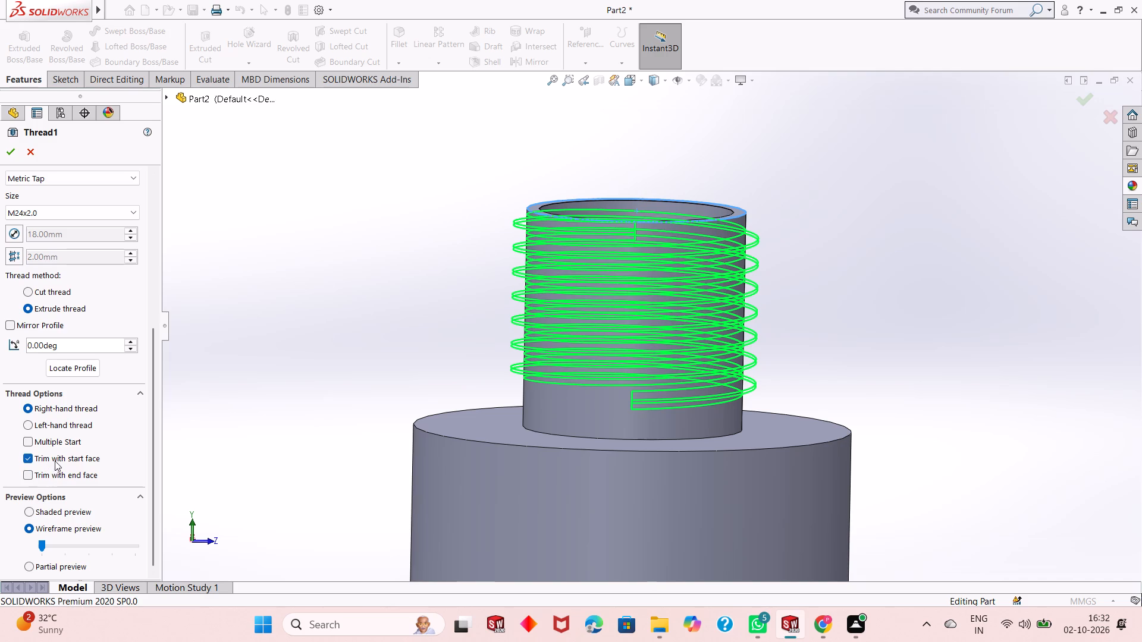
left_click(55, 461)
Examine the thread preview around the upper boss from several angles, checking its start at the top edge and its lower end.
scroll(657, 229, "down", 5)
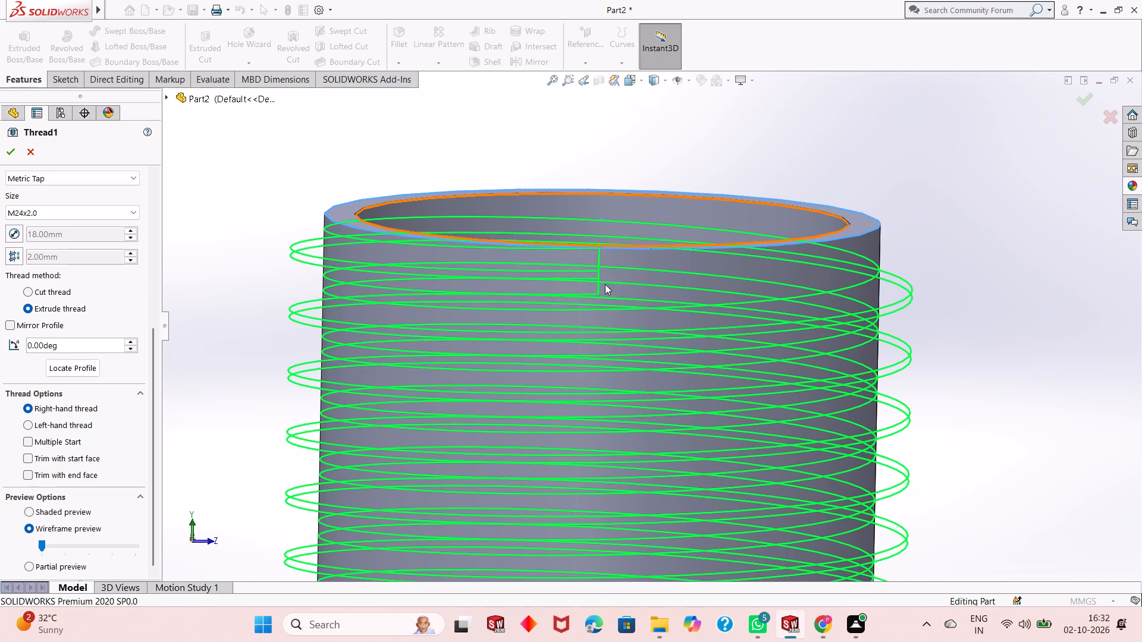
scroll(614, 286, "up", 4)
scroll(625, 517, "down", 2)
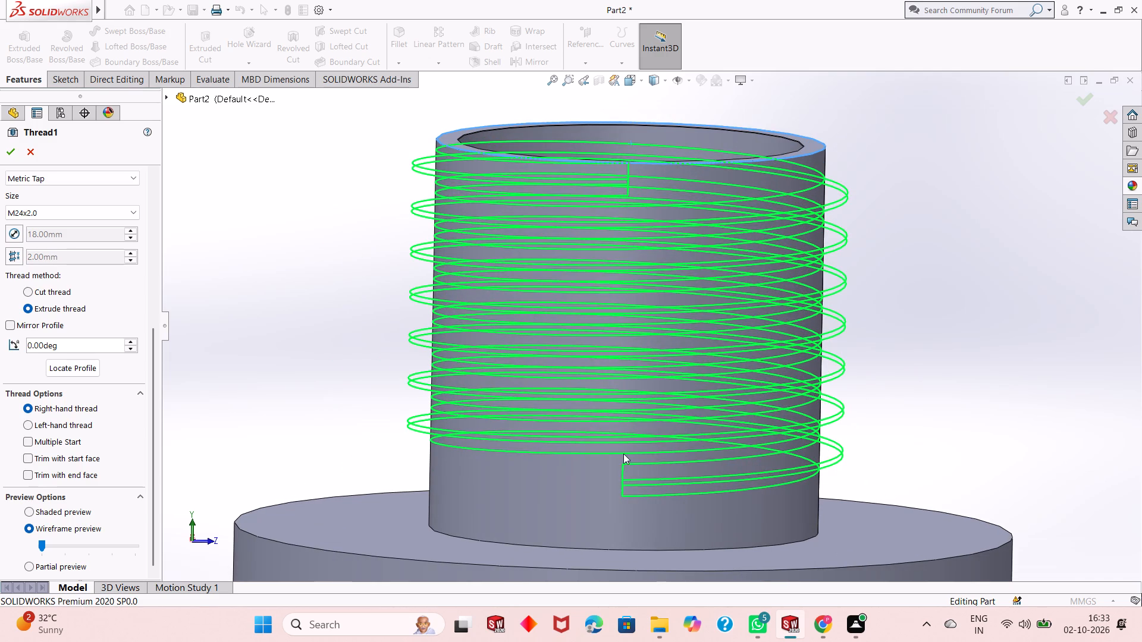
scroll(621, 447, "up", 3)
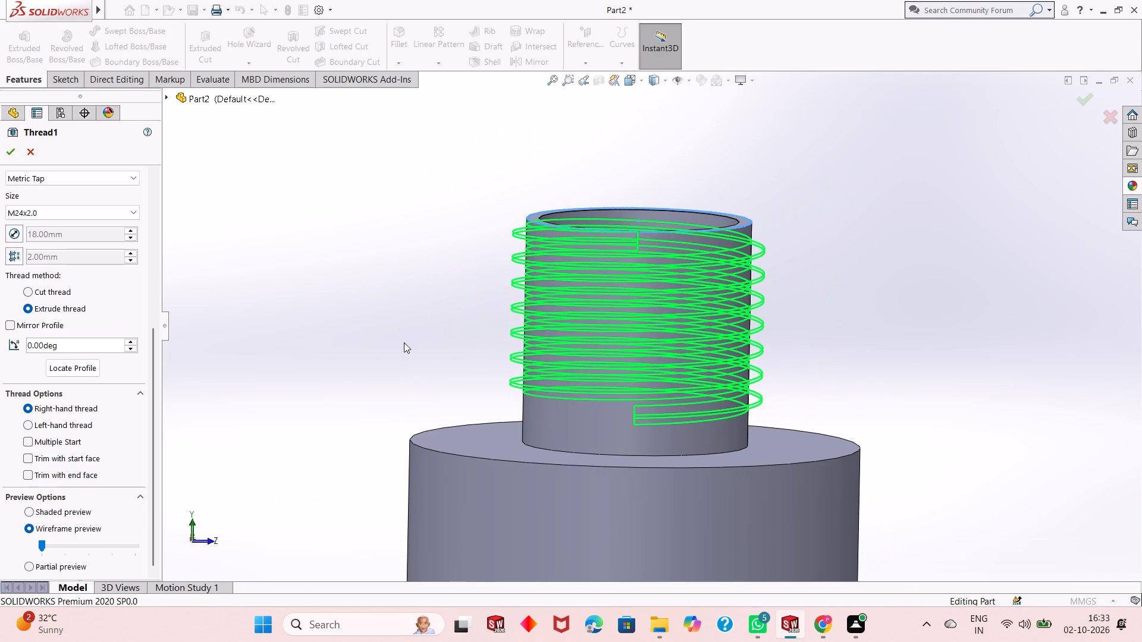
scroll(639, 325, "down", 1)
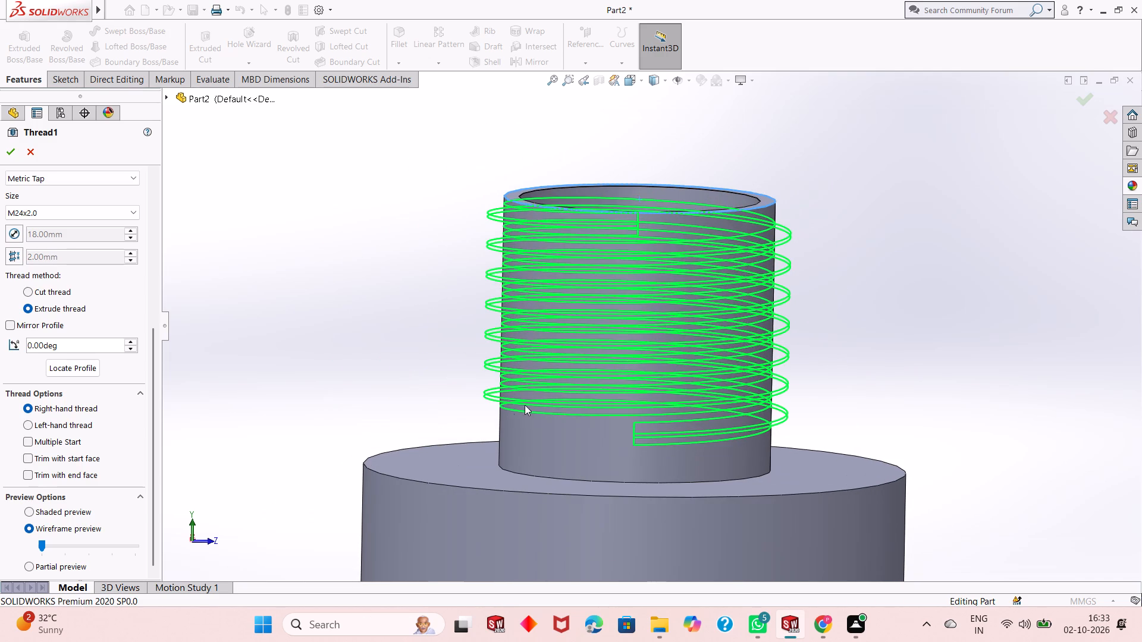
scroll(155, 373, "down", 2)
scroll(155, 373, "up", 2)
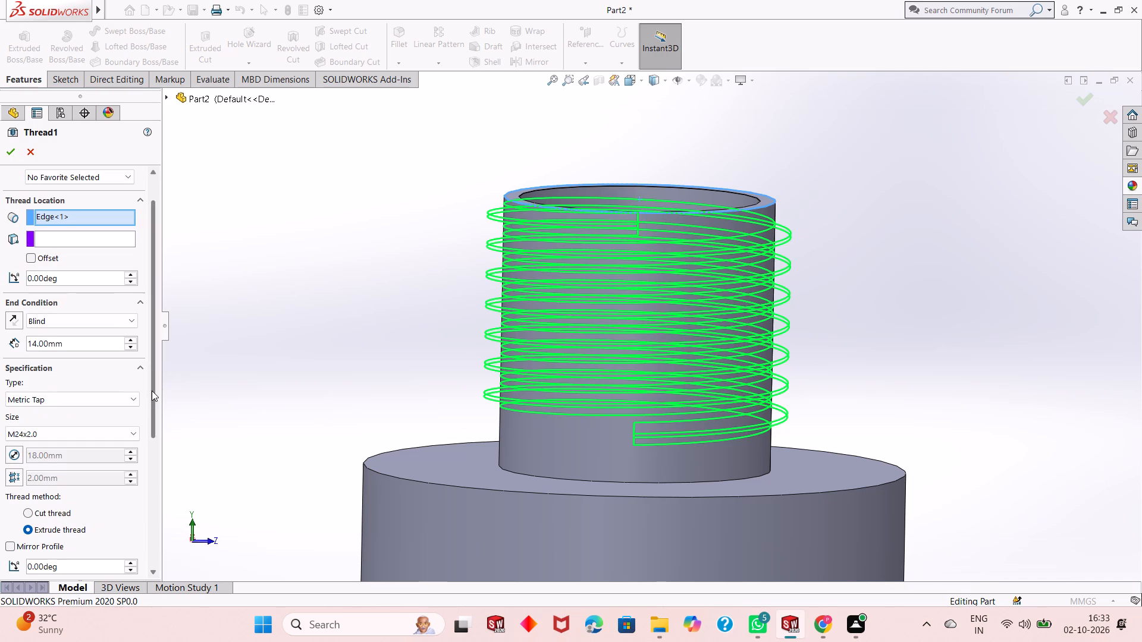
scroll(151, 391, "down", 1)
scroll(151, 392, "up", 2)
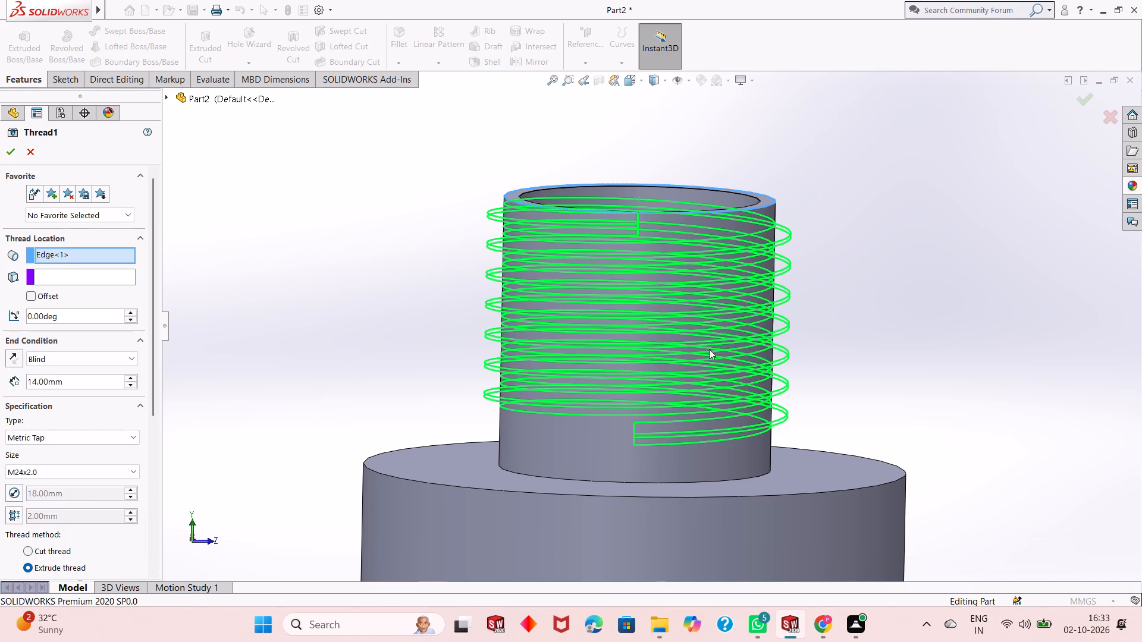
middle_click_drag(824, 373, 839, 362)
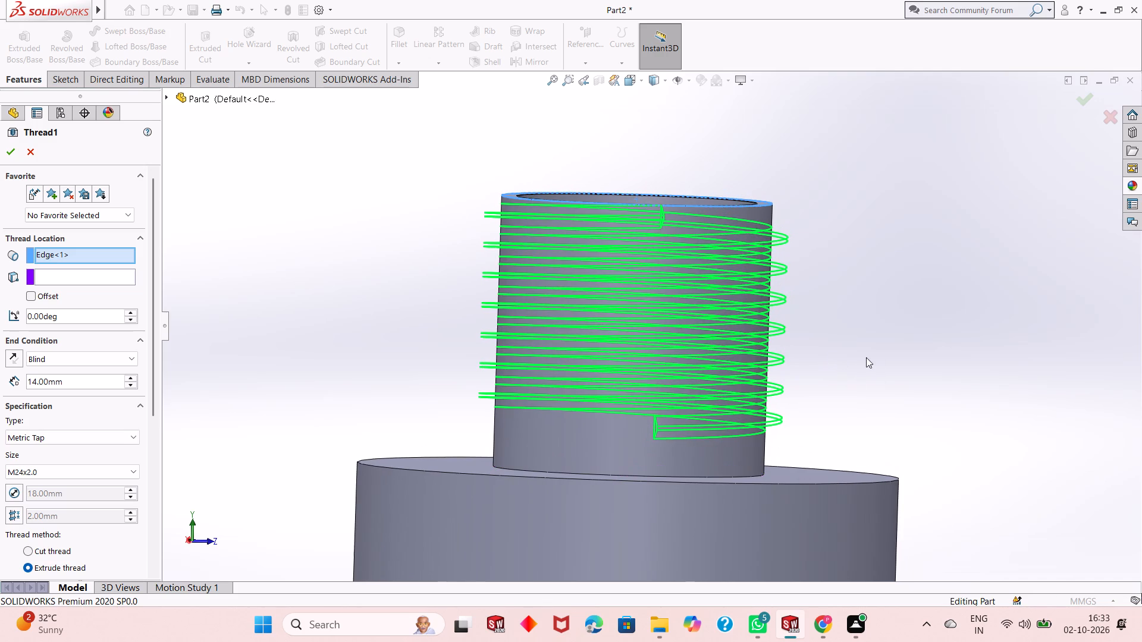
middle_click_drag(836, 354, 899, 380)
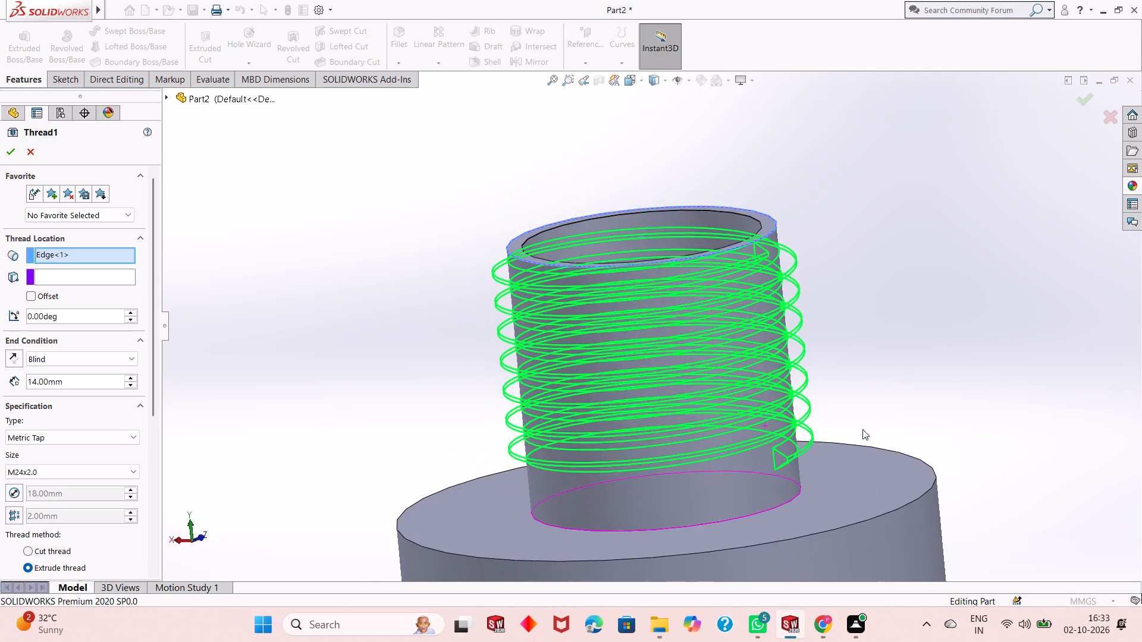
scroll(726, 457, "down", 3)
scroll(783, 481, "up", 3)
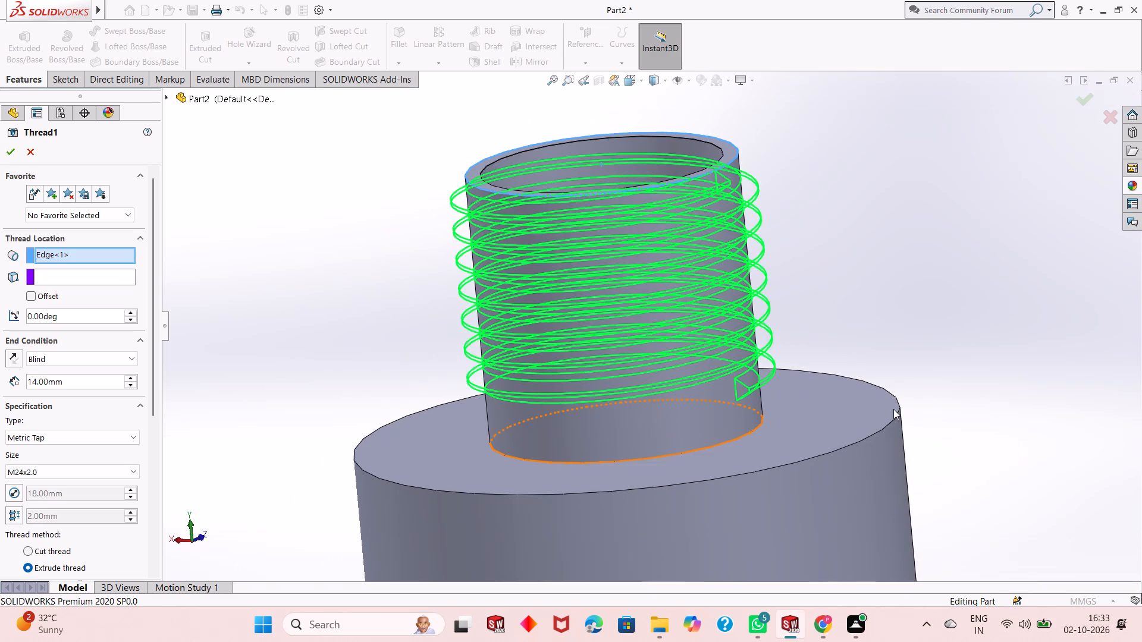
middle_click_drag(911, 398, 959, 360)
middle_click_drag(952, 367, 889, 414)
scroll(644, 457, "up", 3)
middle_click_drag(849, 394, 752, 363)
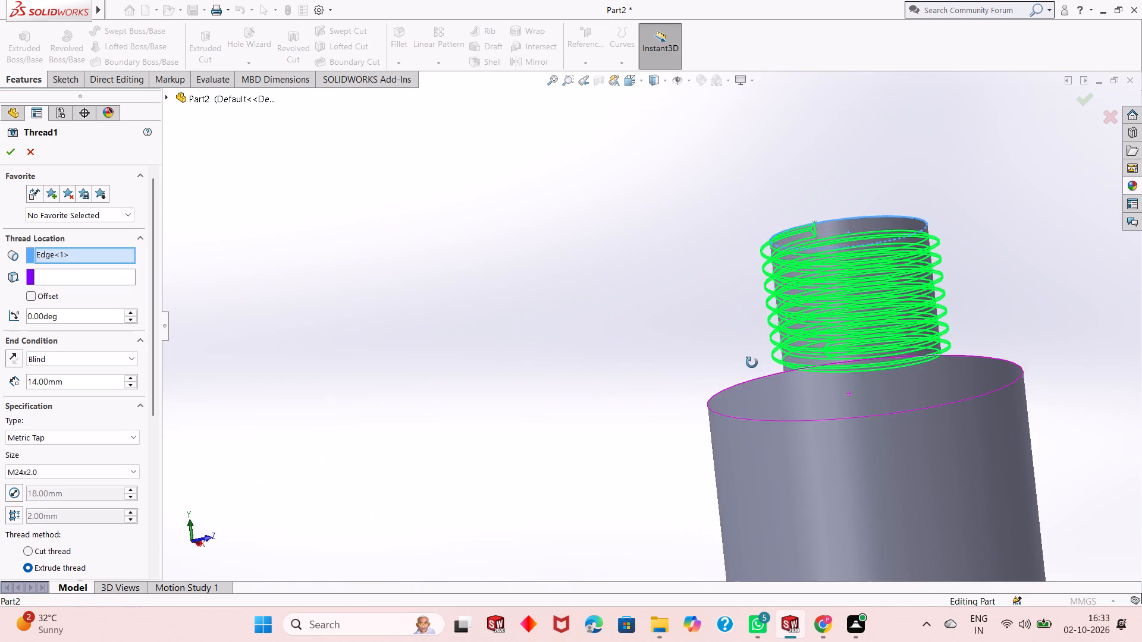
middle_click_drag(752, 363, 790, 428)
scroll(792, 429, "up", 2)
scroll(790, 259, "down", 5)
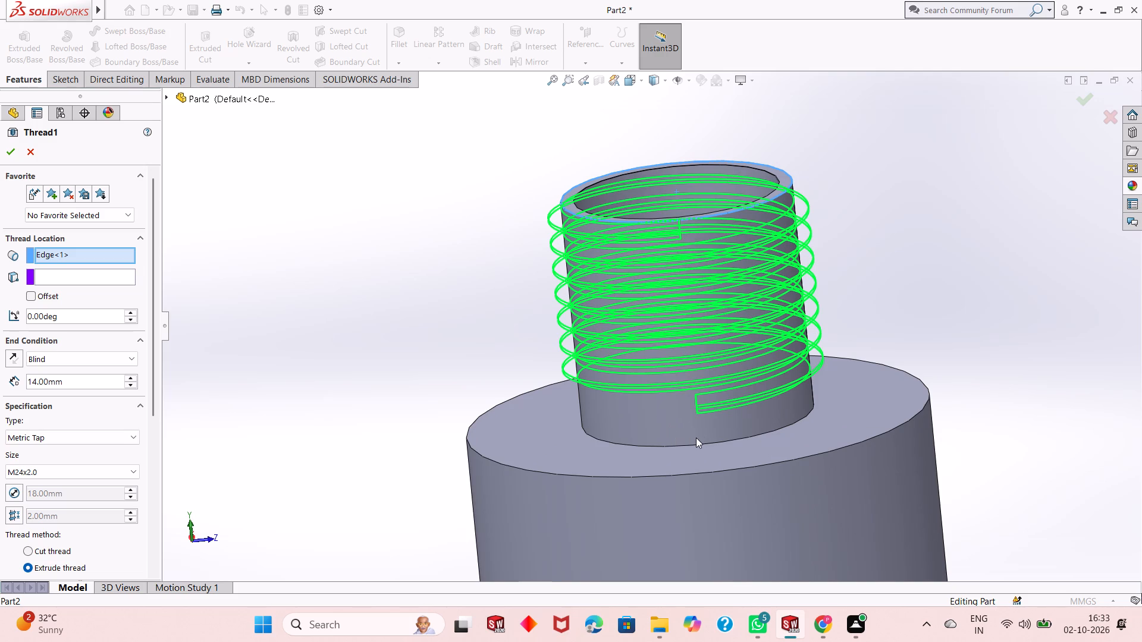
middle_click_drag(782, 465, 805, 425)
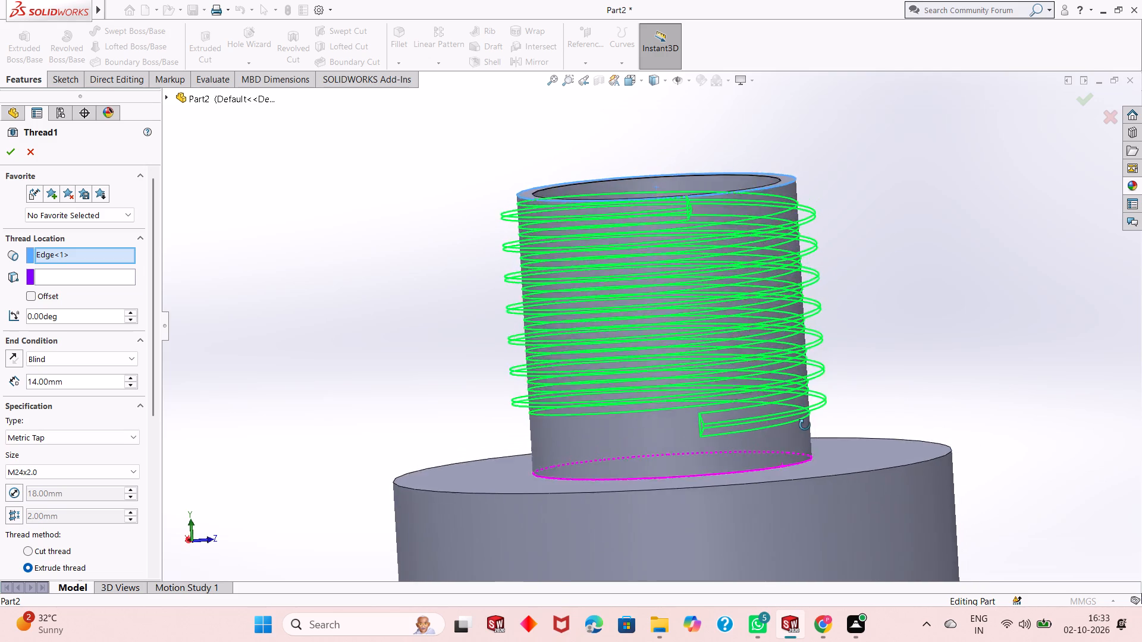
middle_click_drag(805, 425, 807, 422)
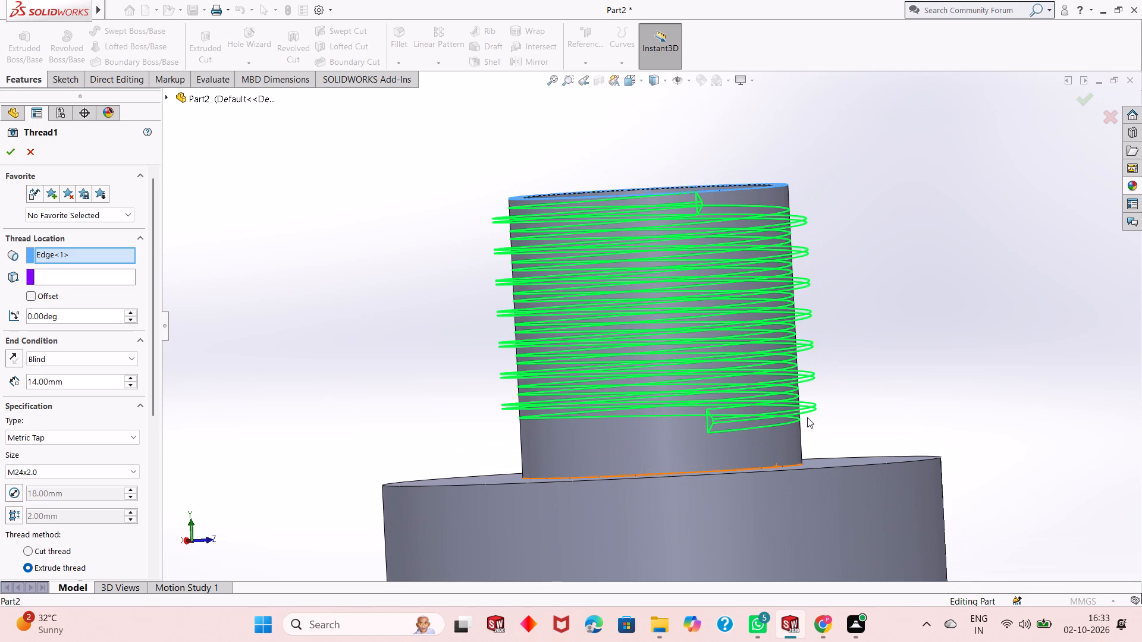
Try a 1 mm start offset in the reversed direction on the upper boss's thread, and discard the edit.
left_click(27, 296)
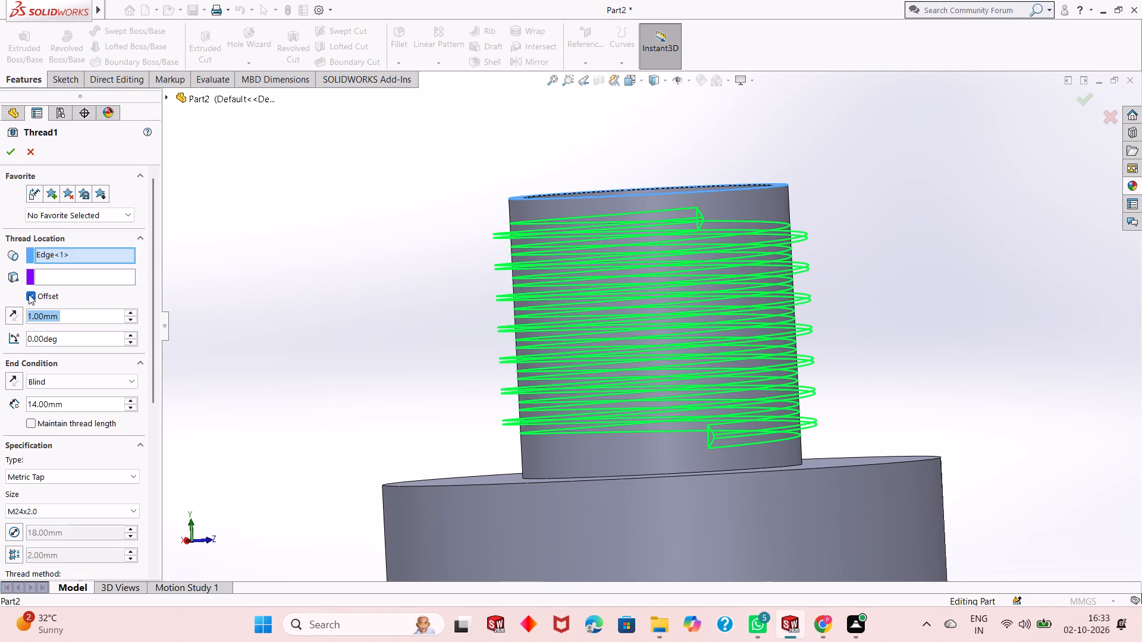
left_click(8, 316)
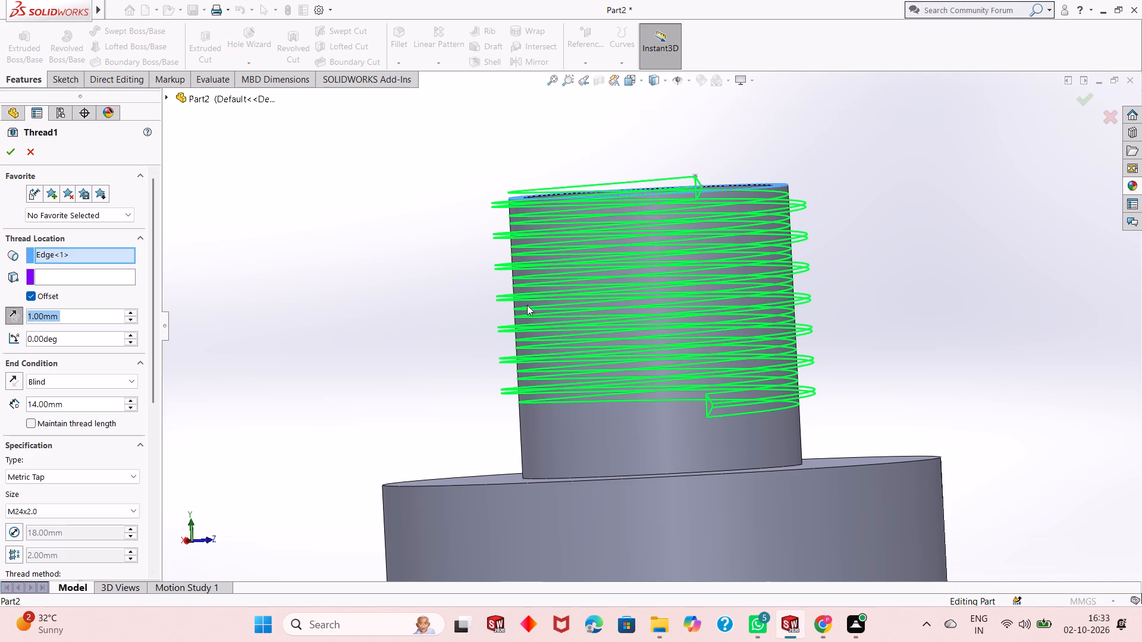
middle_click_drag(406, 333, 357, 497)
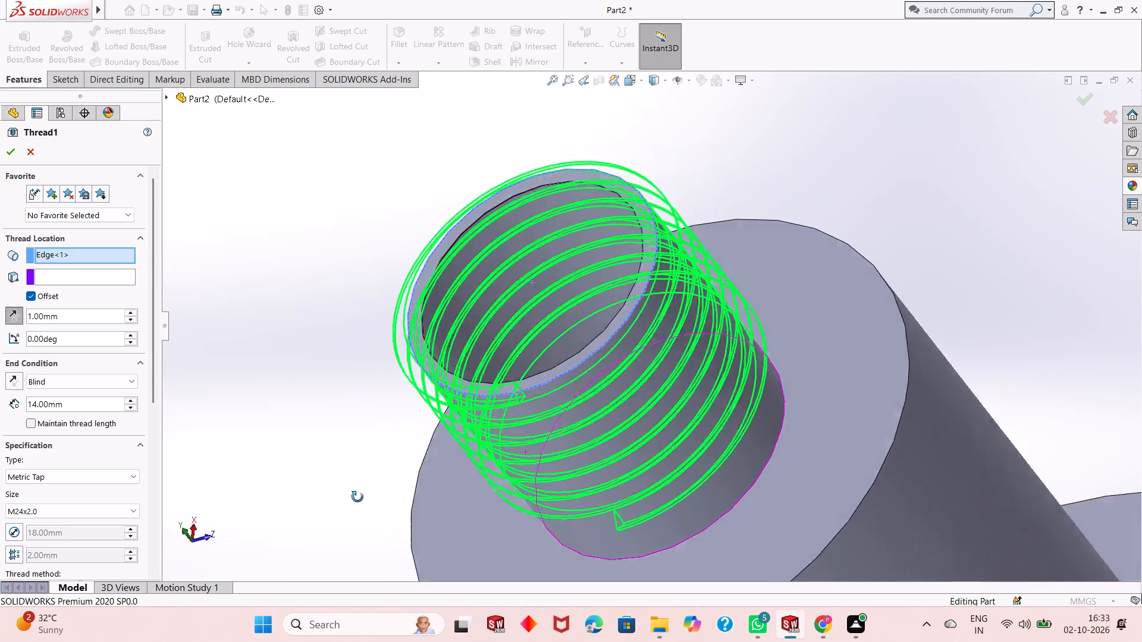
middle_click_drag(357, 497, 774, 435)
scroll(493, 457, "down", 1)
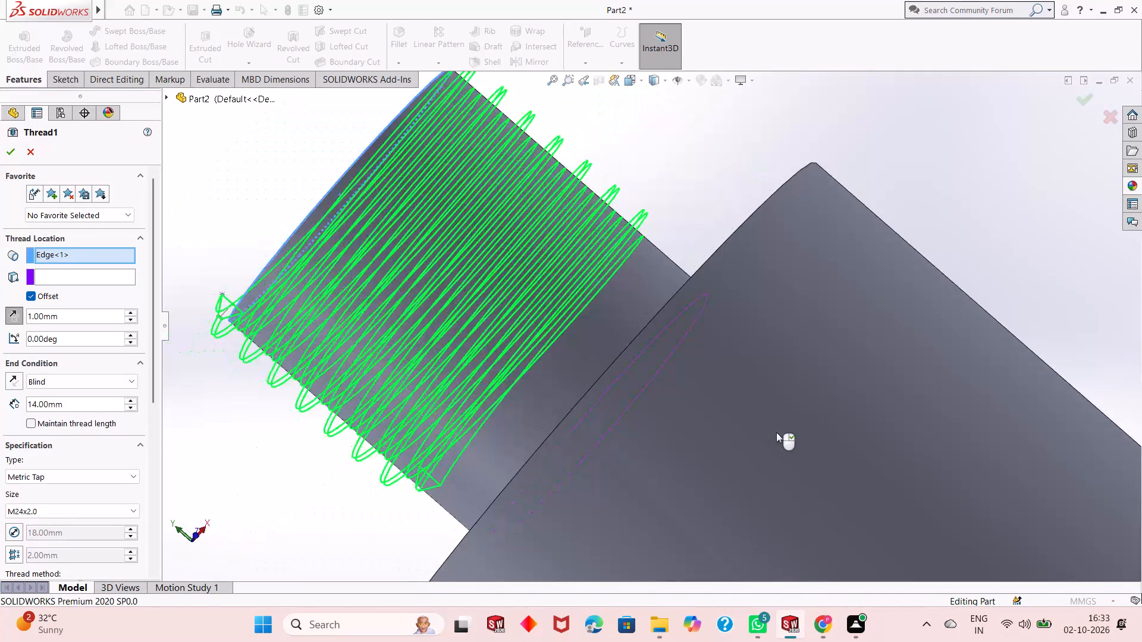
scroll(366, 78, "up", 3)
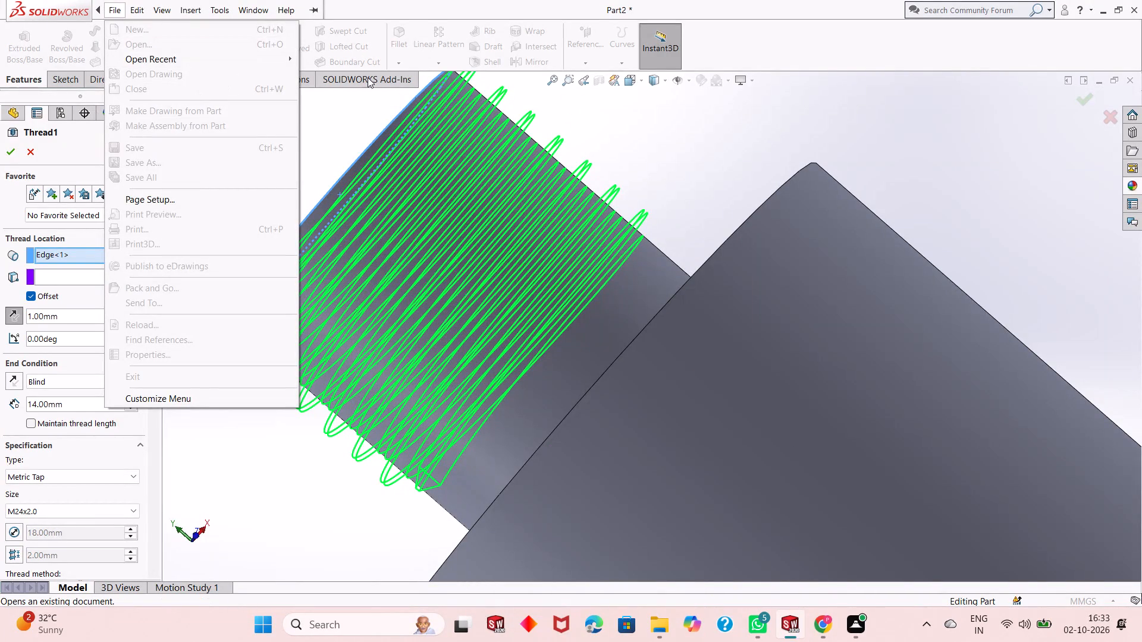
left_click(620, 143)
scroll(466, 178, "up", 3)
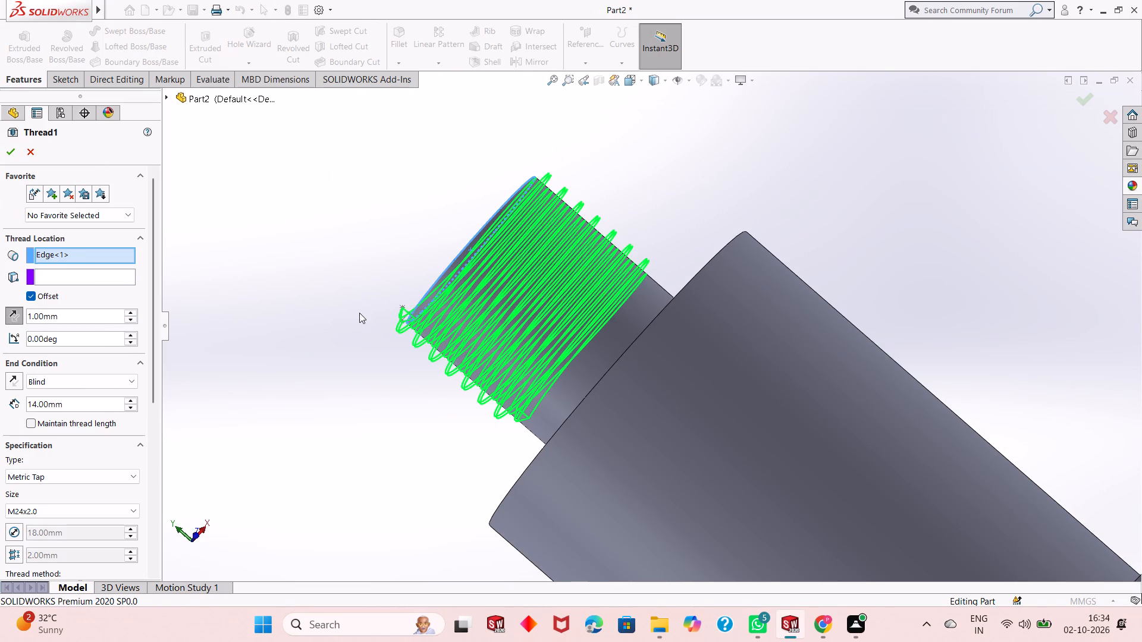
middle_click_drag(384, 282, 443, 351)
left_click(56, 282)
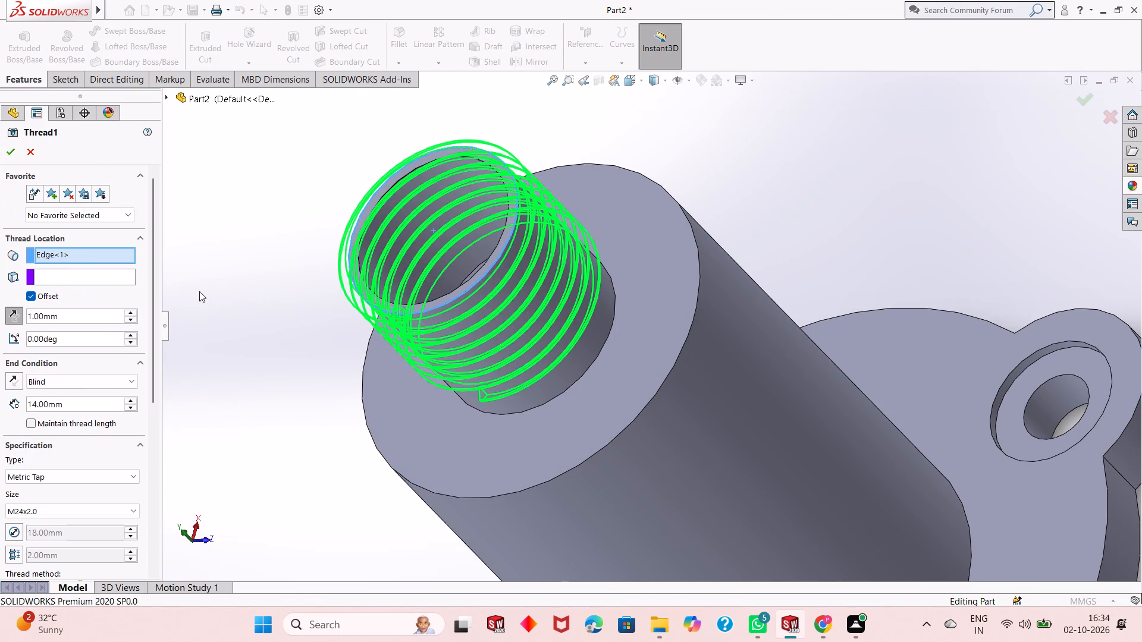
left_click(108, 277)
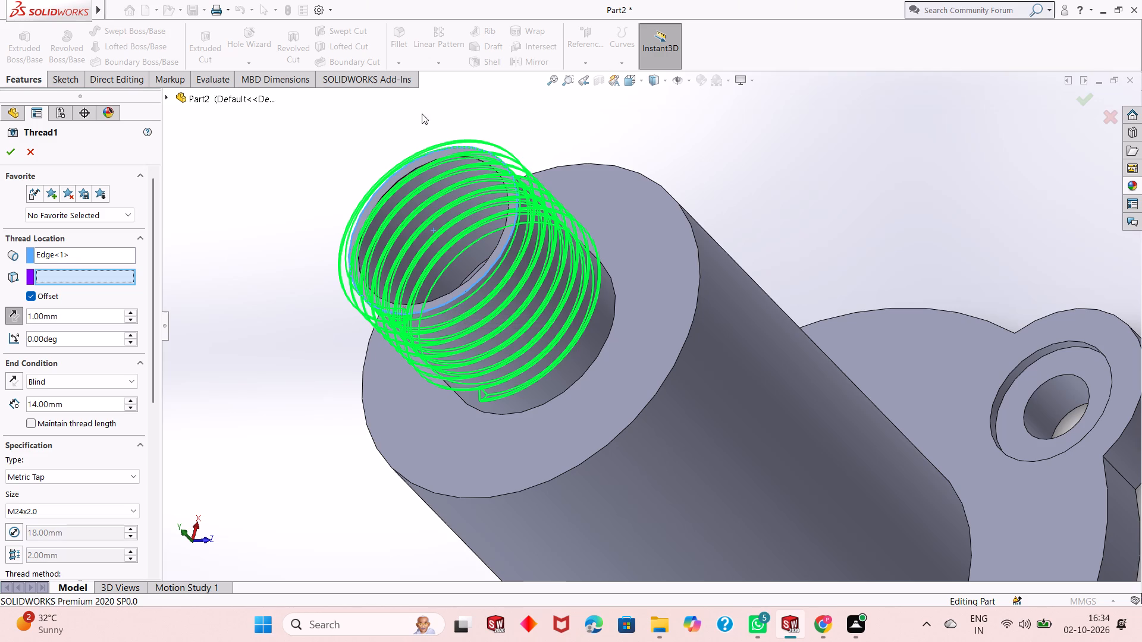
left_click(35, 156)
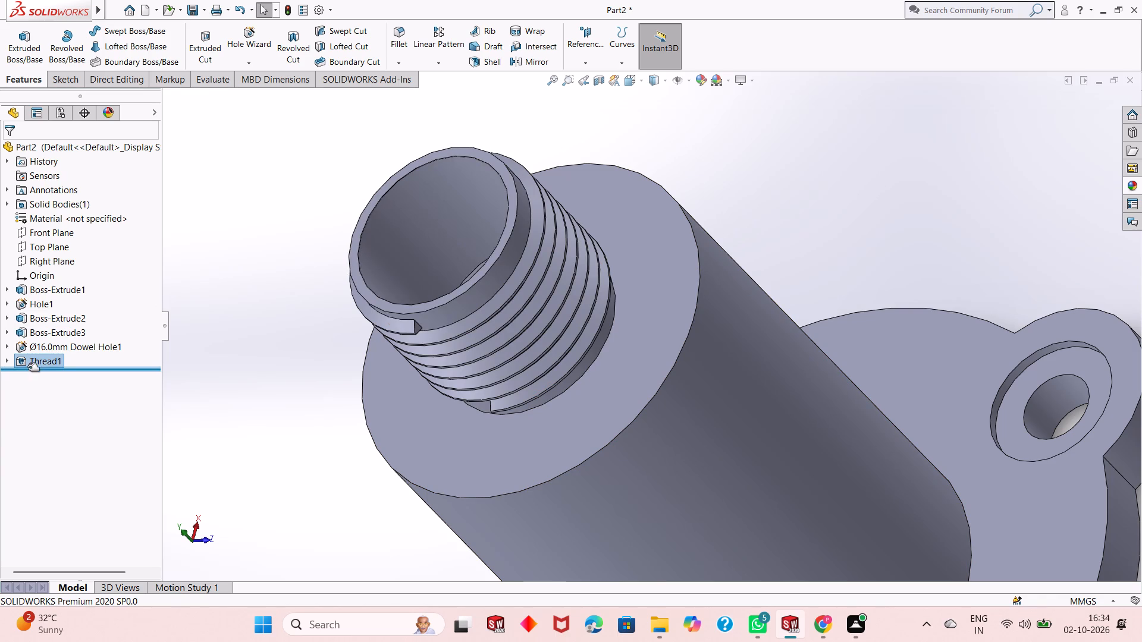
Delete the thread feature from the upper boss.
right_click(50, 363)
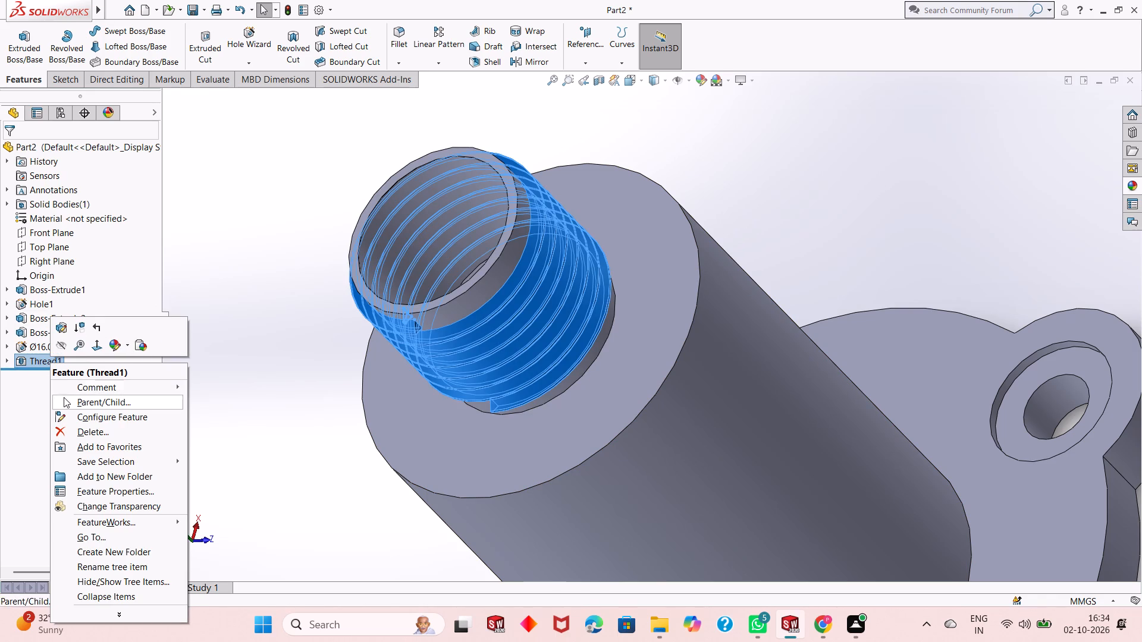
left_click(73, 426)
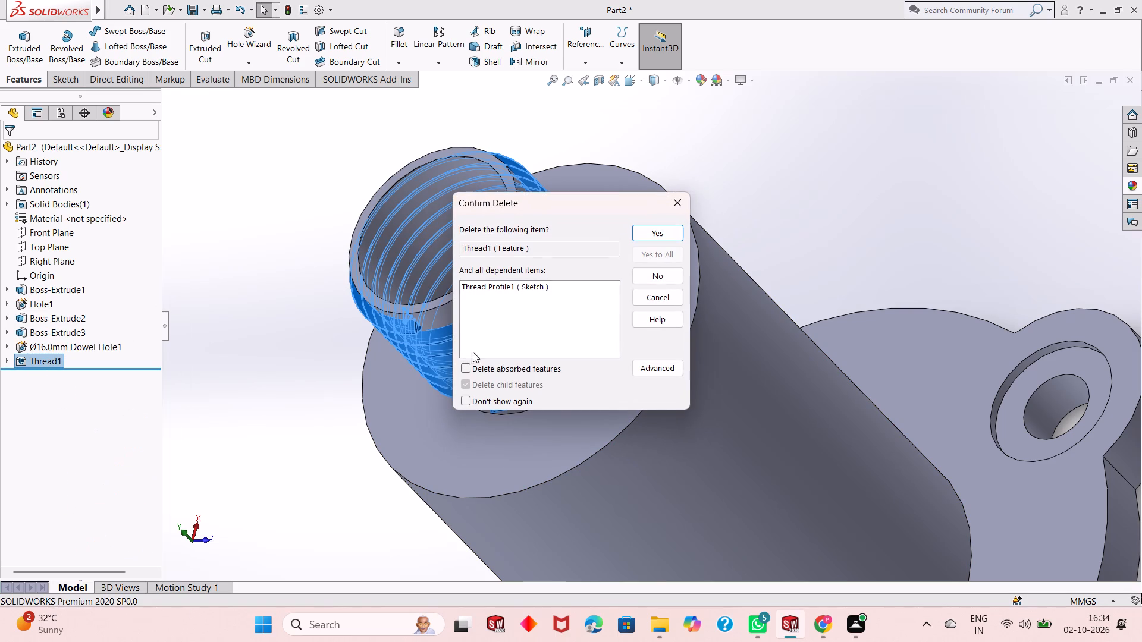
left_click(670, 233)
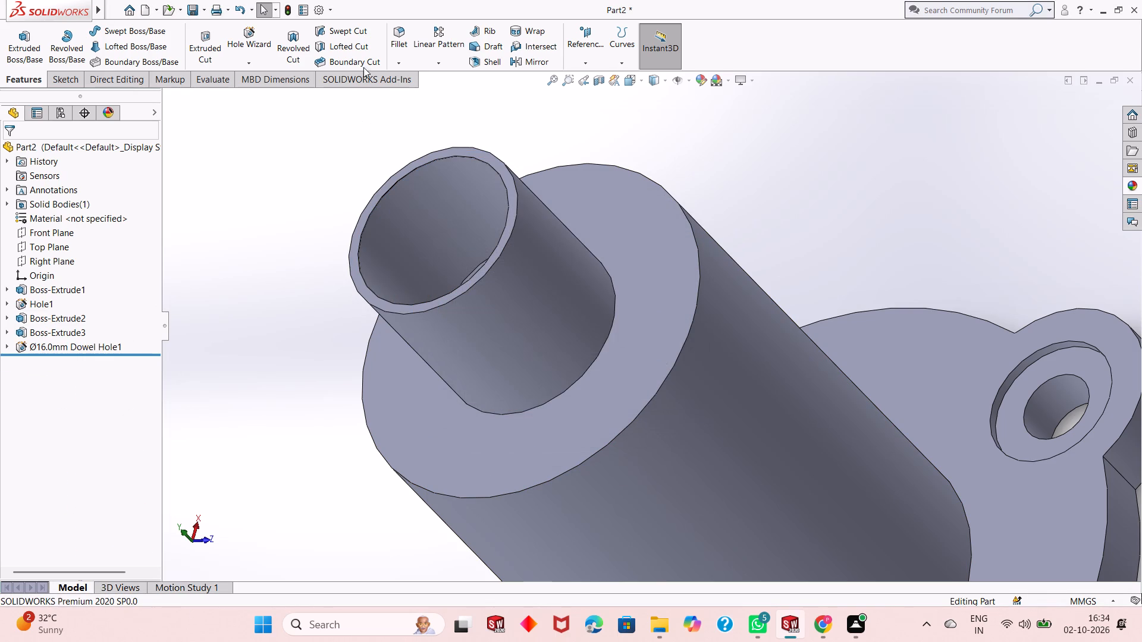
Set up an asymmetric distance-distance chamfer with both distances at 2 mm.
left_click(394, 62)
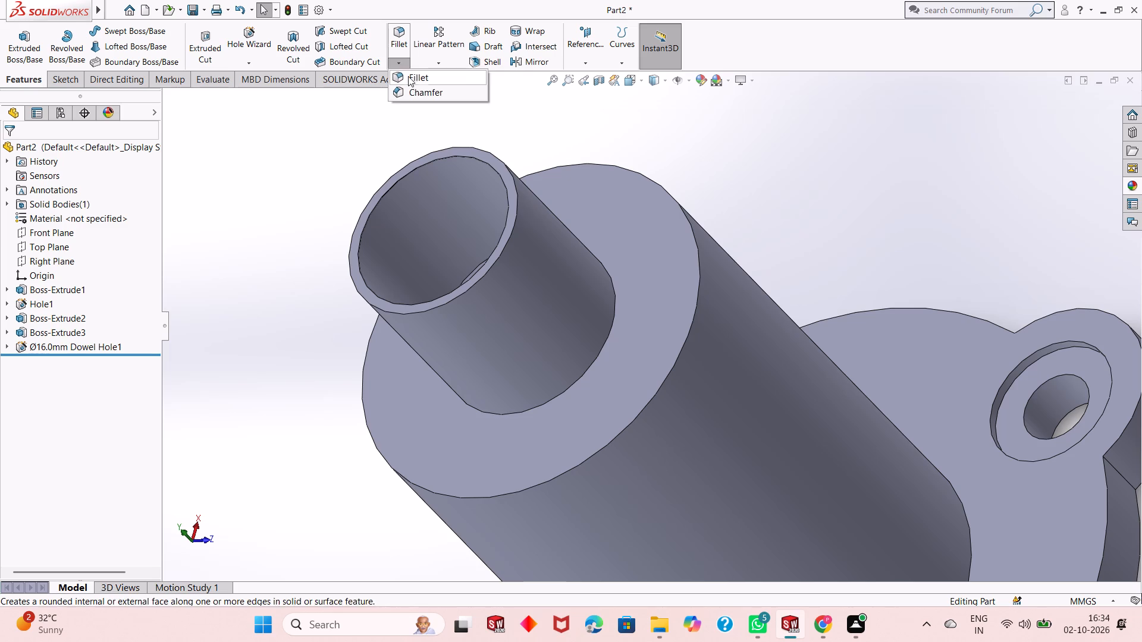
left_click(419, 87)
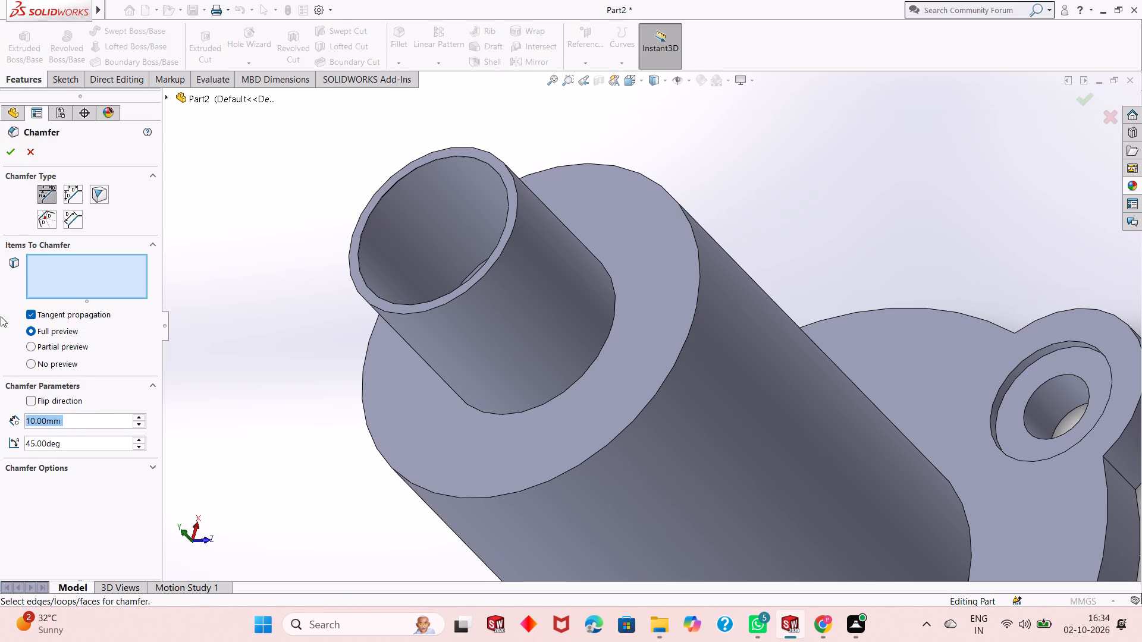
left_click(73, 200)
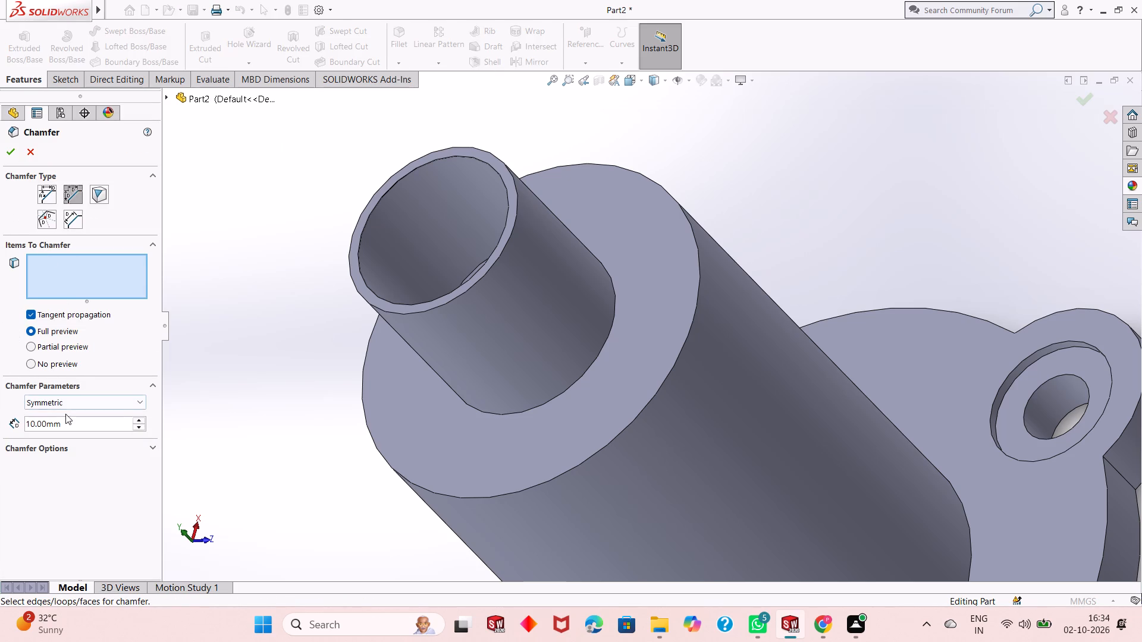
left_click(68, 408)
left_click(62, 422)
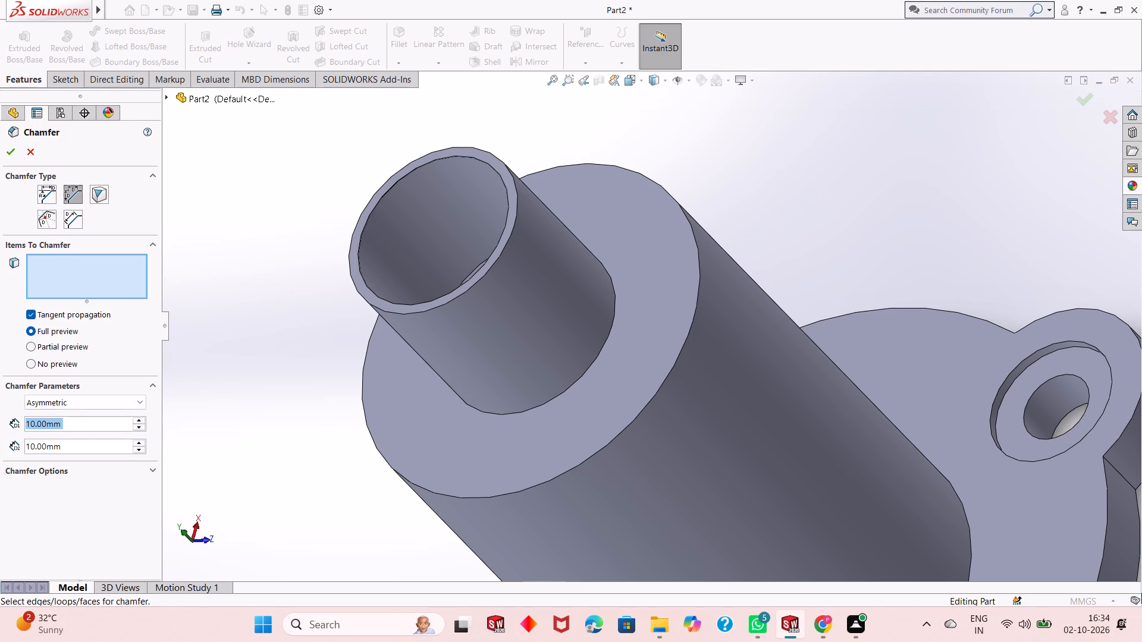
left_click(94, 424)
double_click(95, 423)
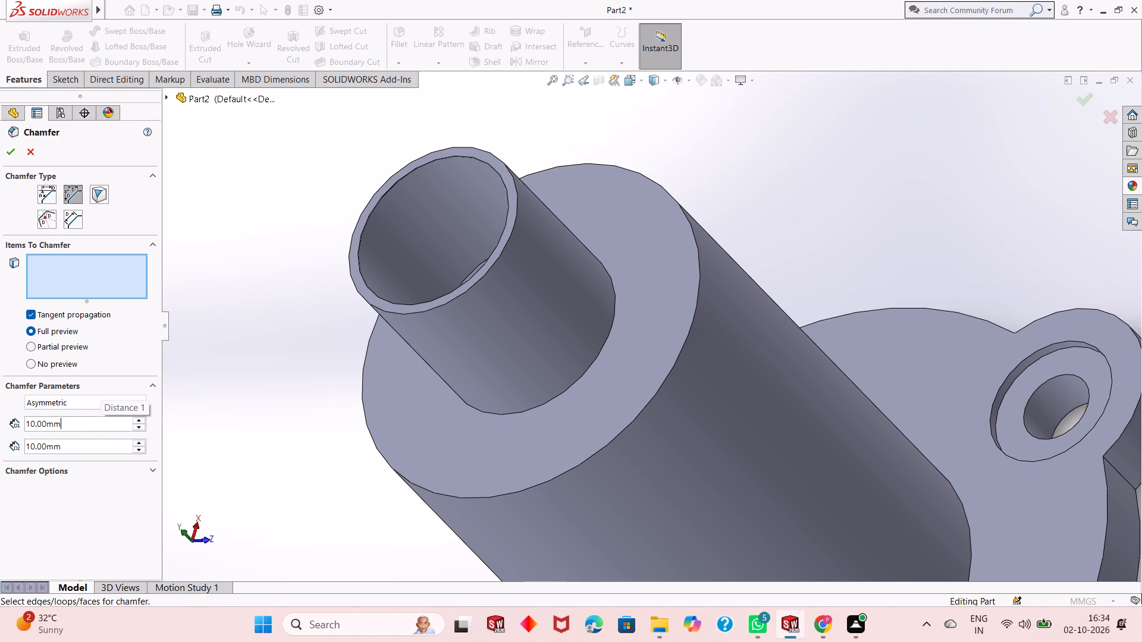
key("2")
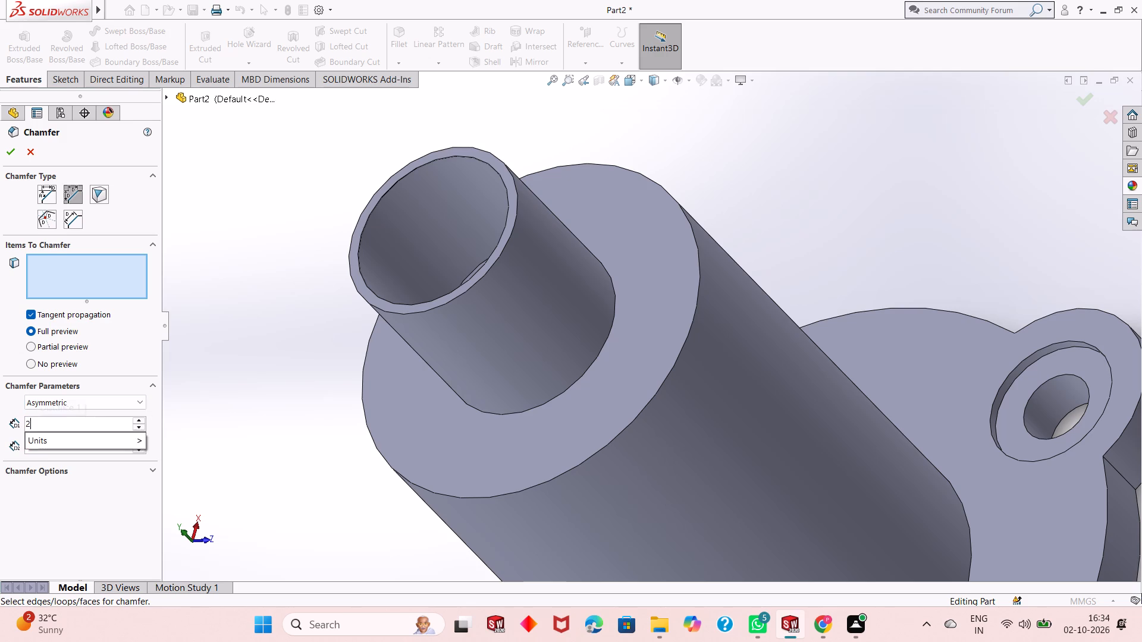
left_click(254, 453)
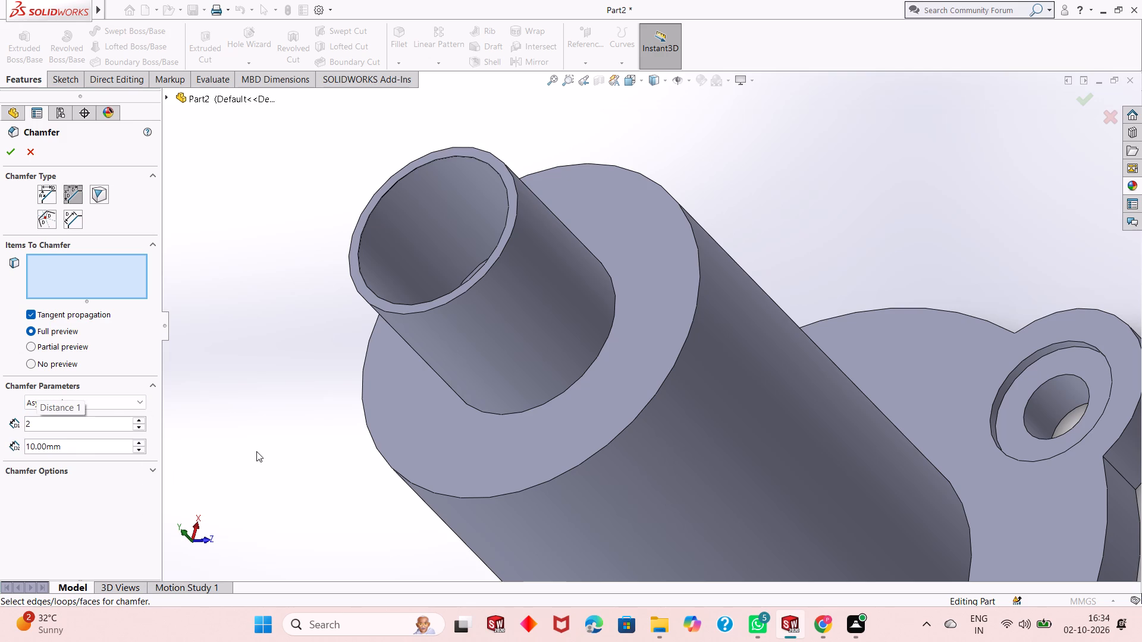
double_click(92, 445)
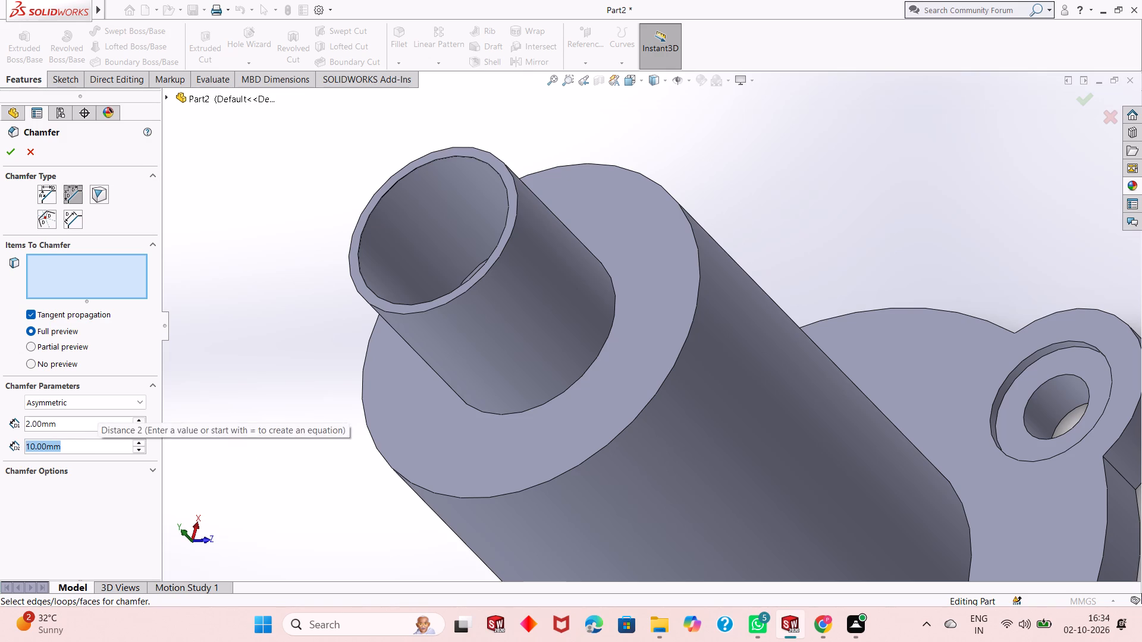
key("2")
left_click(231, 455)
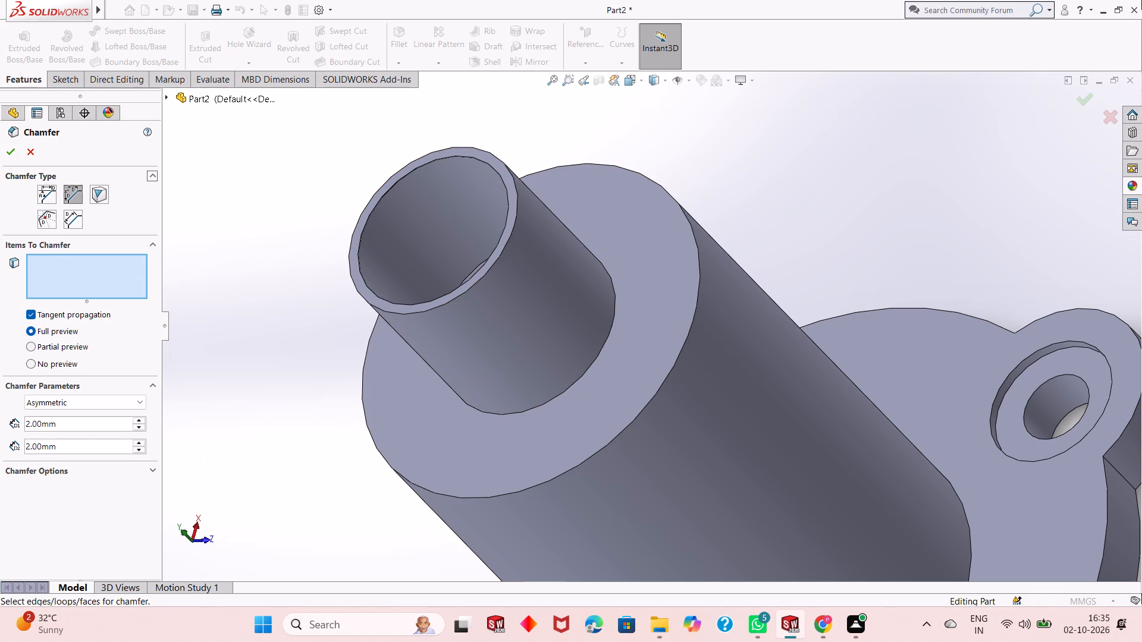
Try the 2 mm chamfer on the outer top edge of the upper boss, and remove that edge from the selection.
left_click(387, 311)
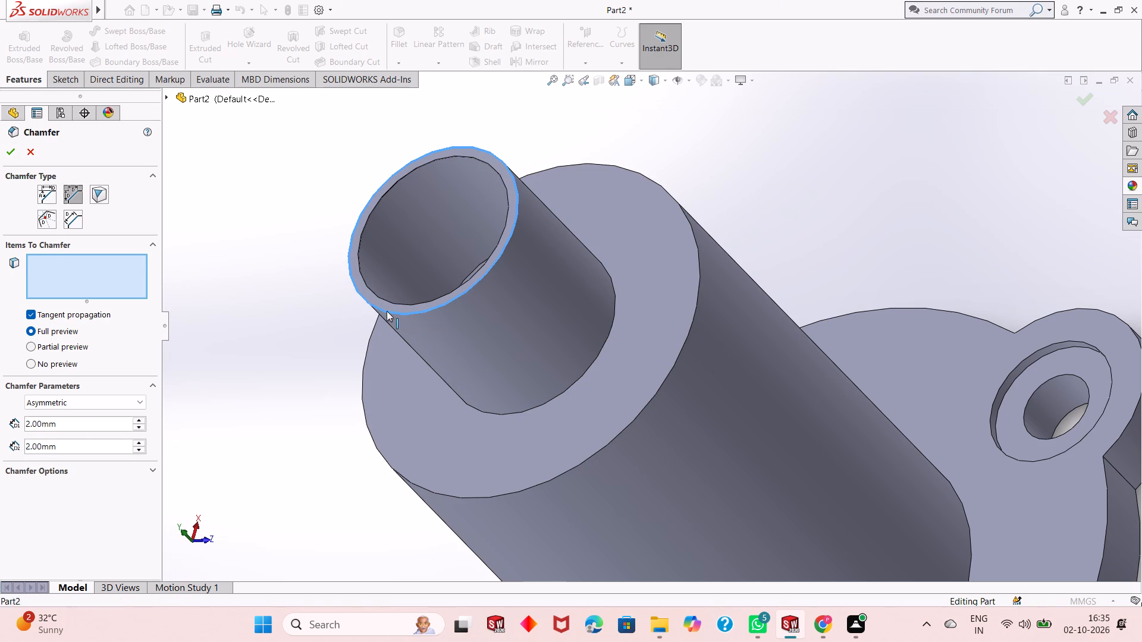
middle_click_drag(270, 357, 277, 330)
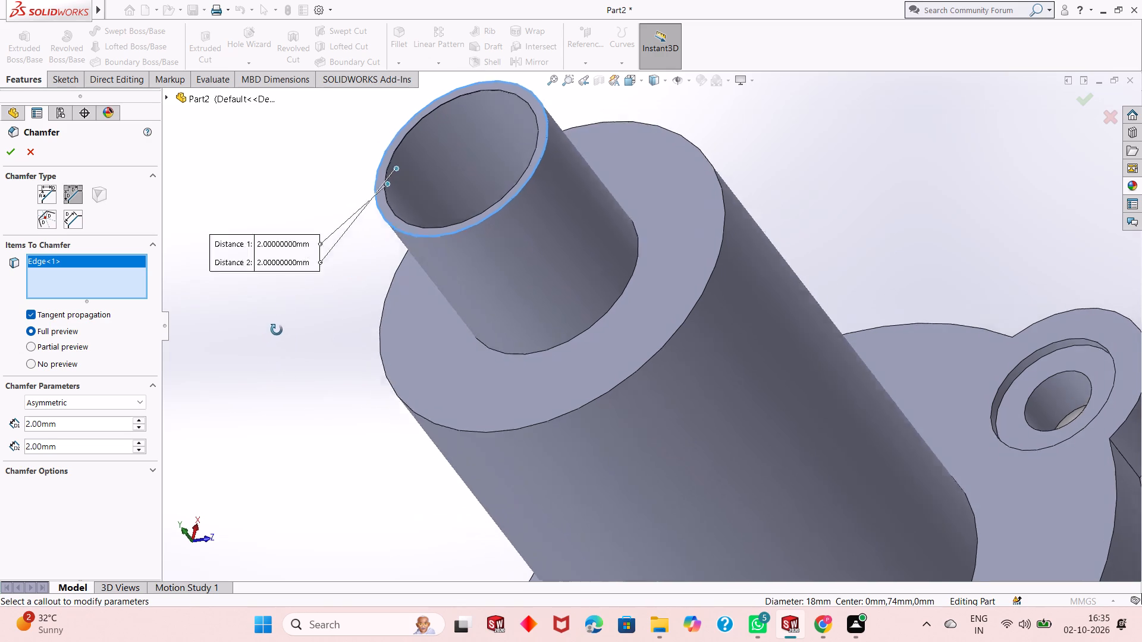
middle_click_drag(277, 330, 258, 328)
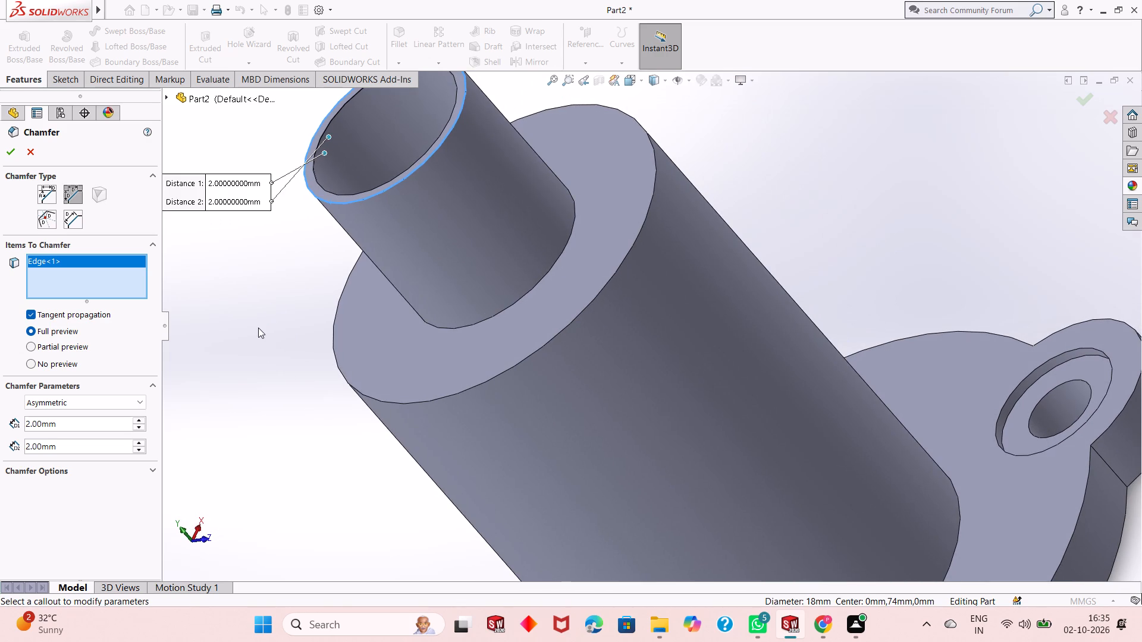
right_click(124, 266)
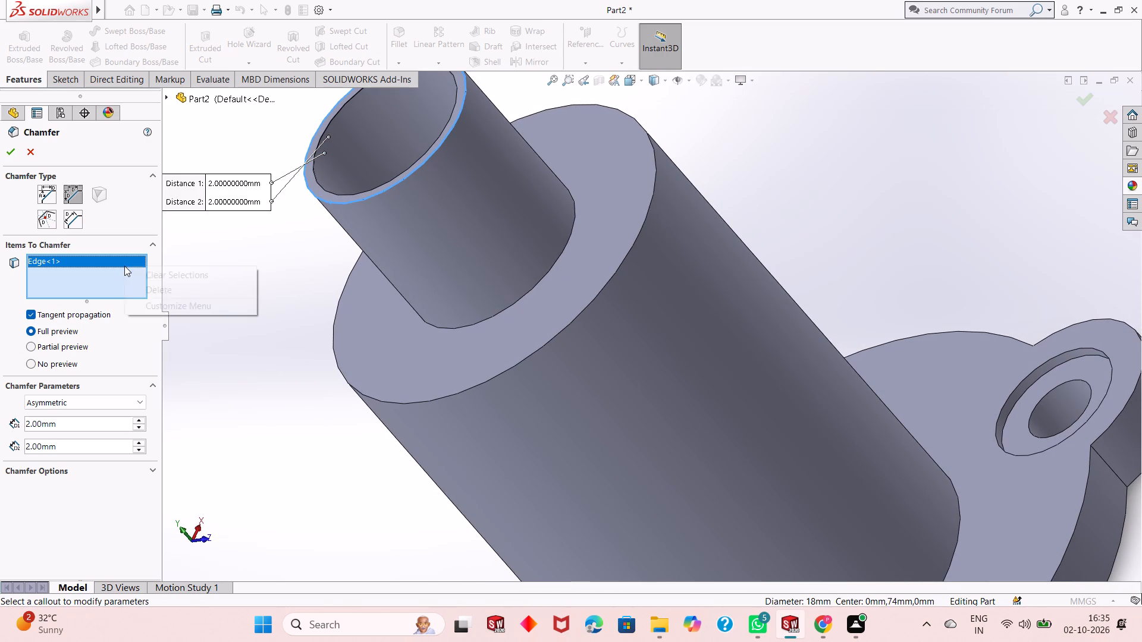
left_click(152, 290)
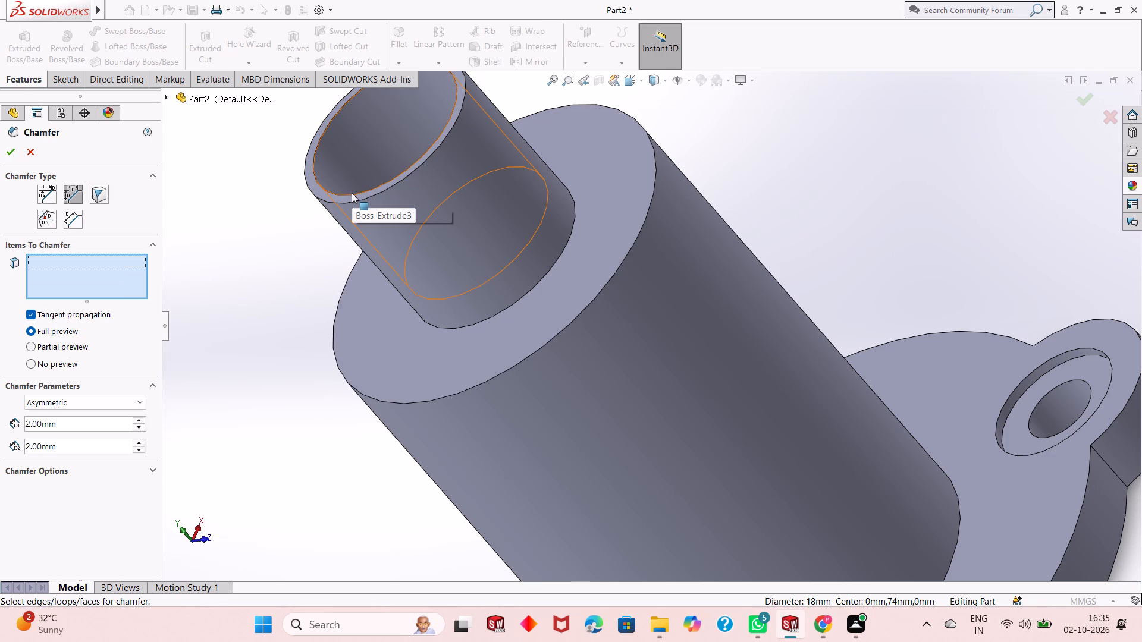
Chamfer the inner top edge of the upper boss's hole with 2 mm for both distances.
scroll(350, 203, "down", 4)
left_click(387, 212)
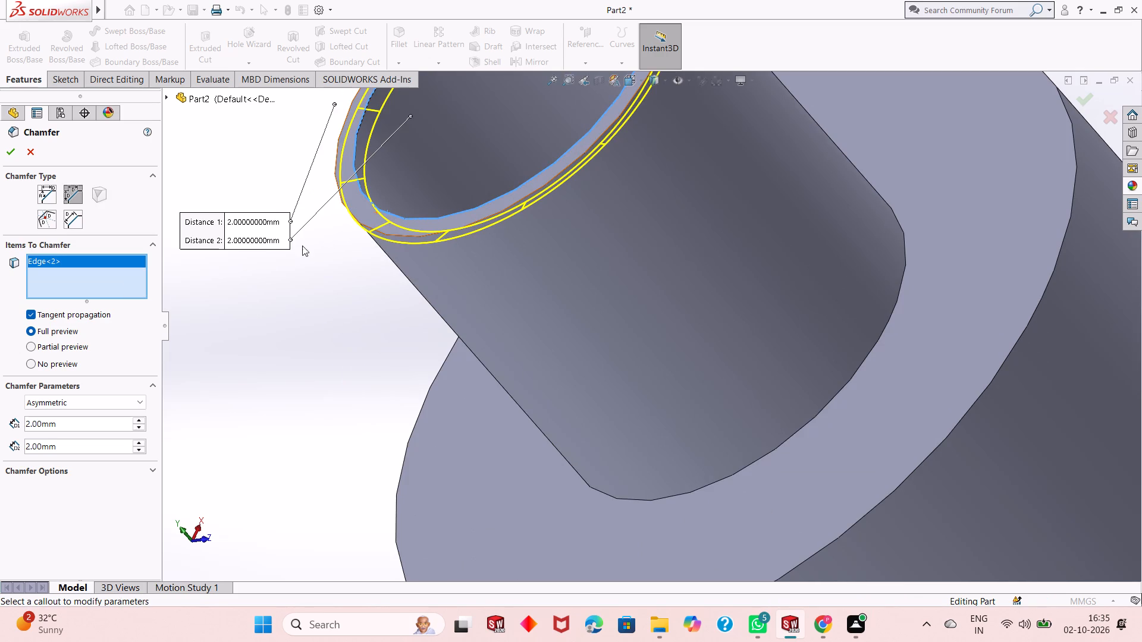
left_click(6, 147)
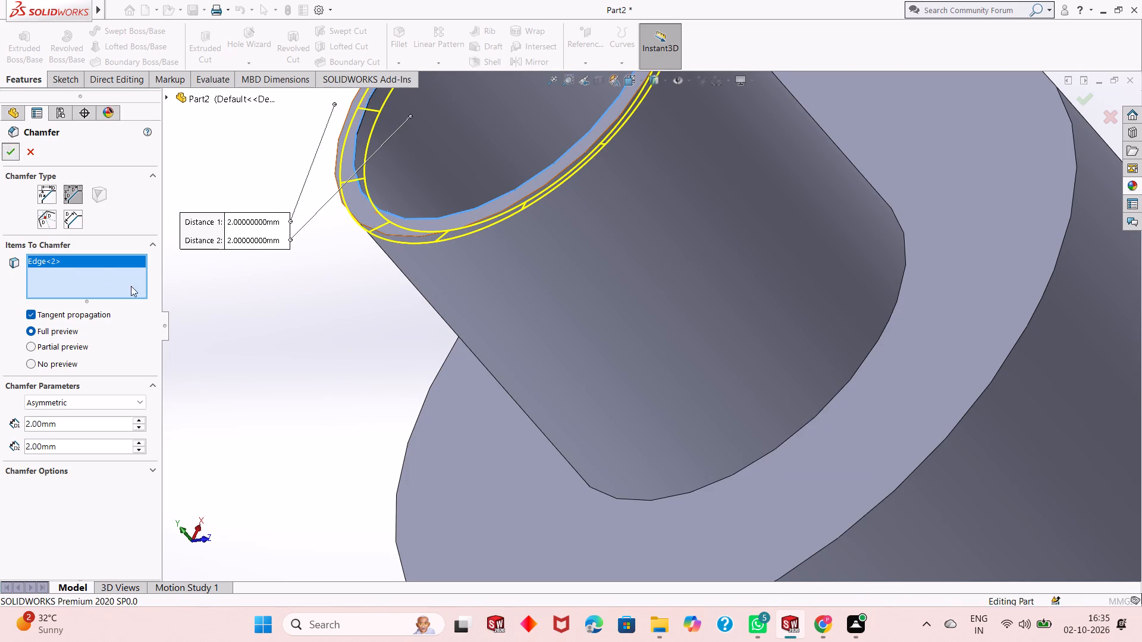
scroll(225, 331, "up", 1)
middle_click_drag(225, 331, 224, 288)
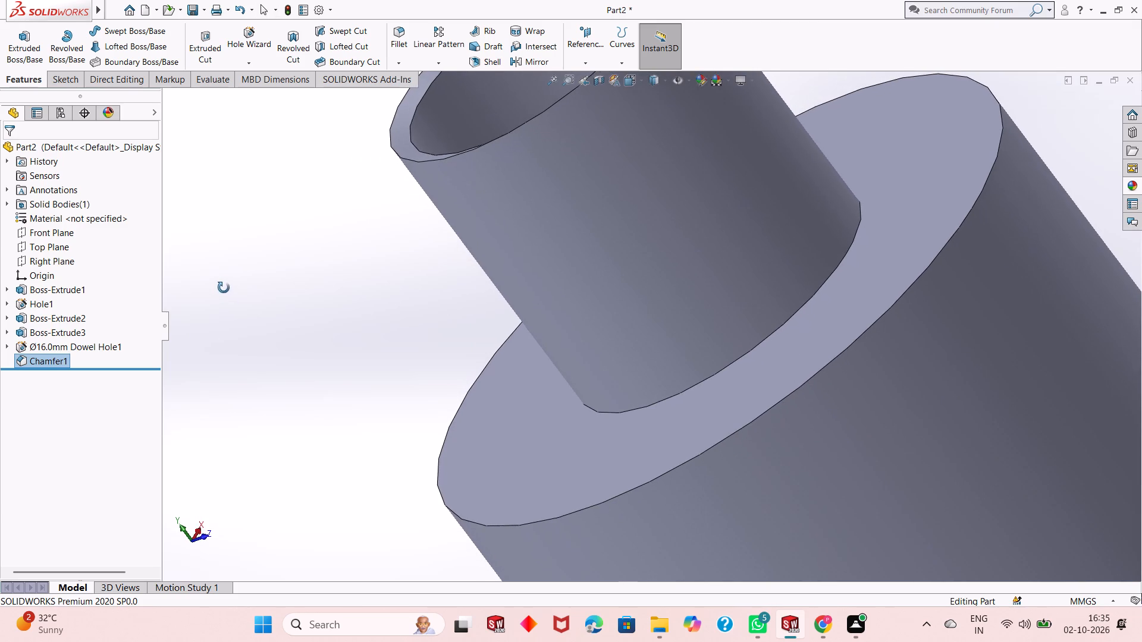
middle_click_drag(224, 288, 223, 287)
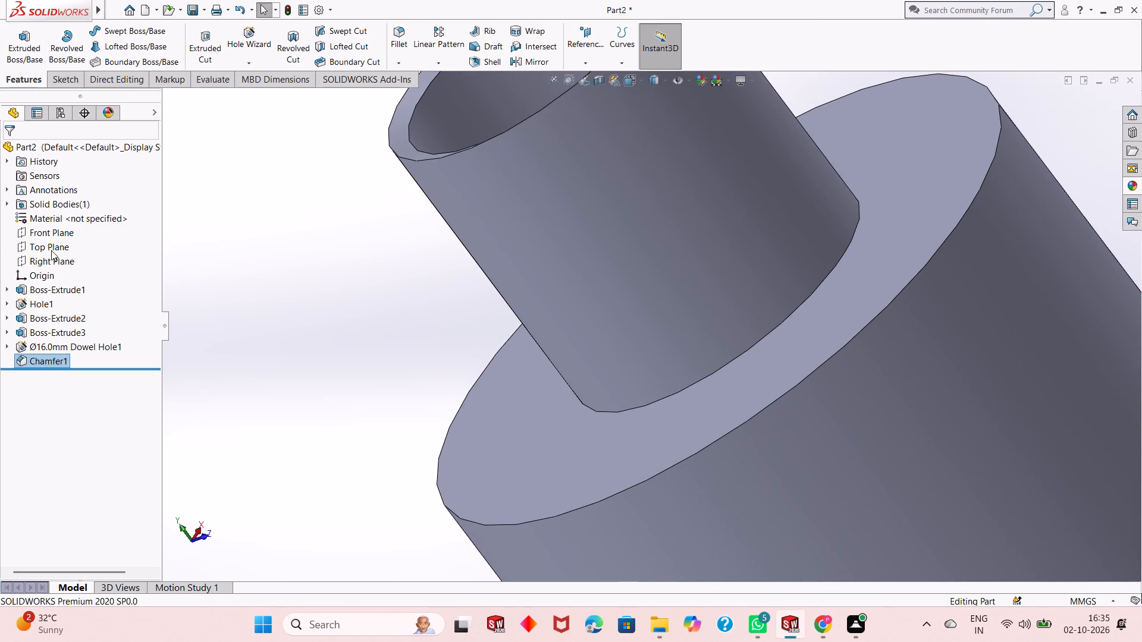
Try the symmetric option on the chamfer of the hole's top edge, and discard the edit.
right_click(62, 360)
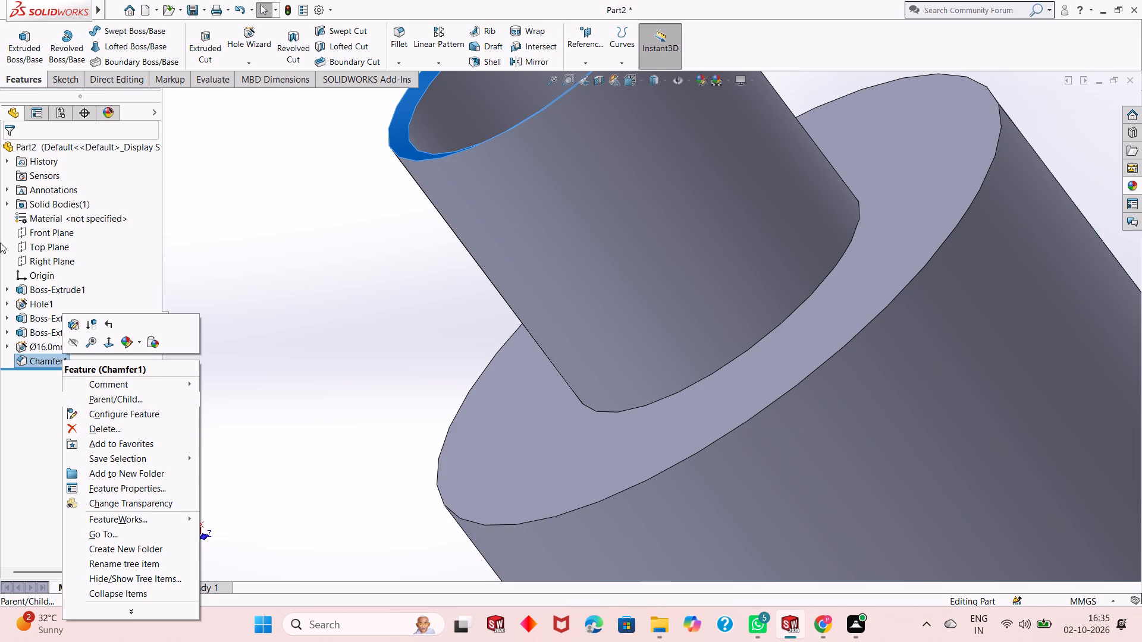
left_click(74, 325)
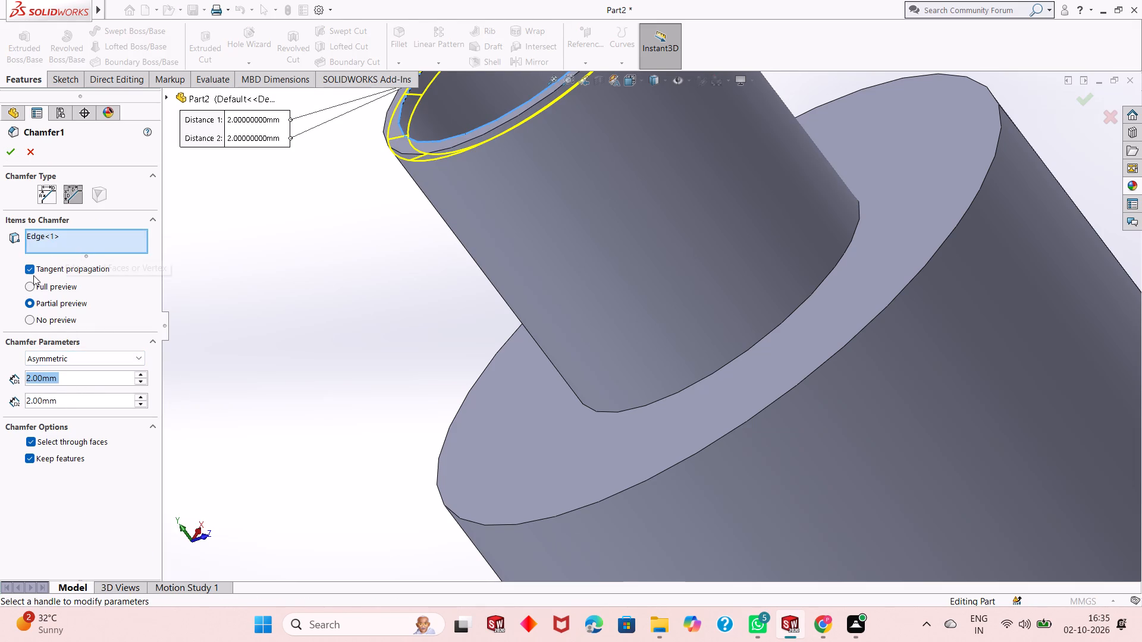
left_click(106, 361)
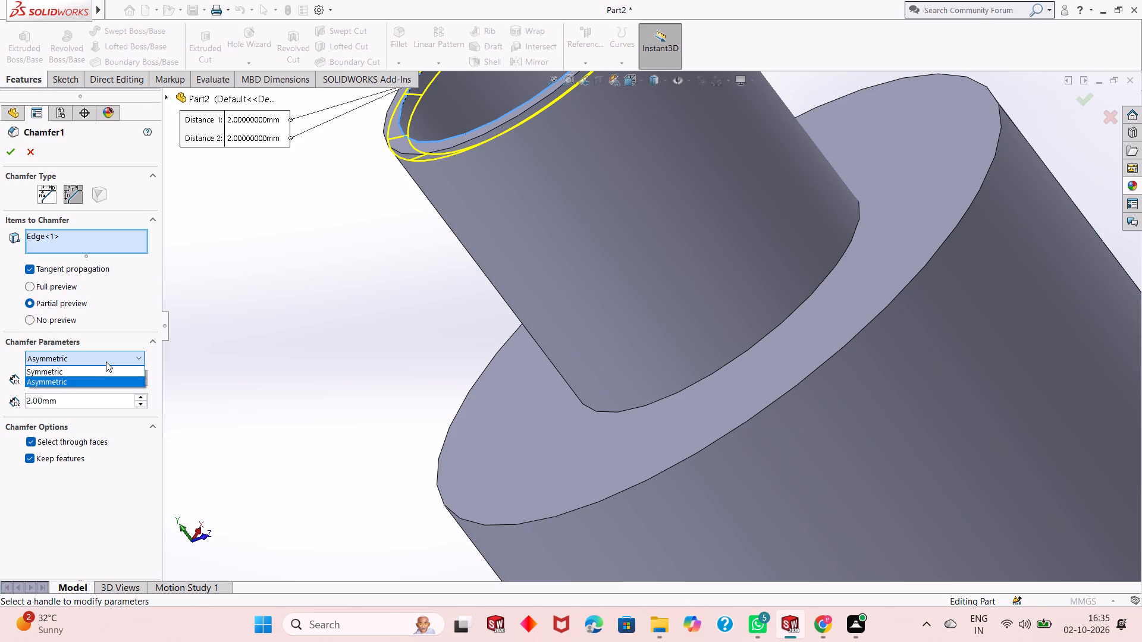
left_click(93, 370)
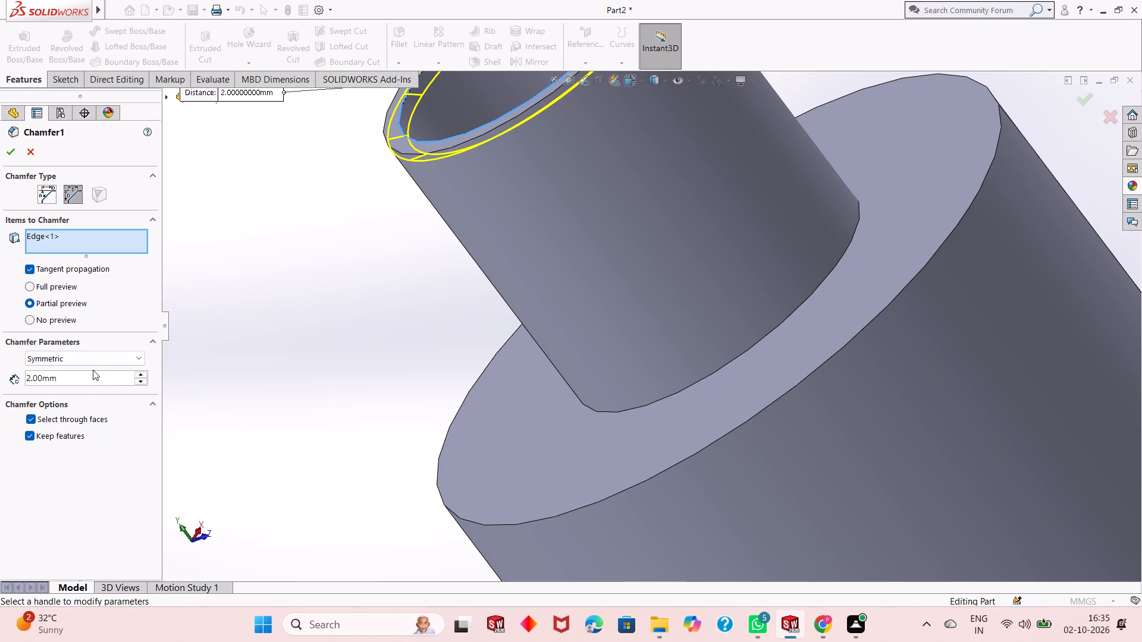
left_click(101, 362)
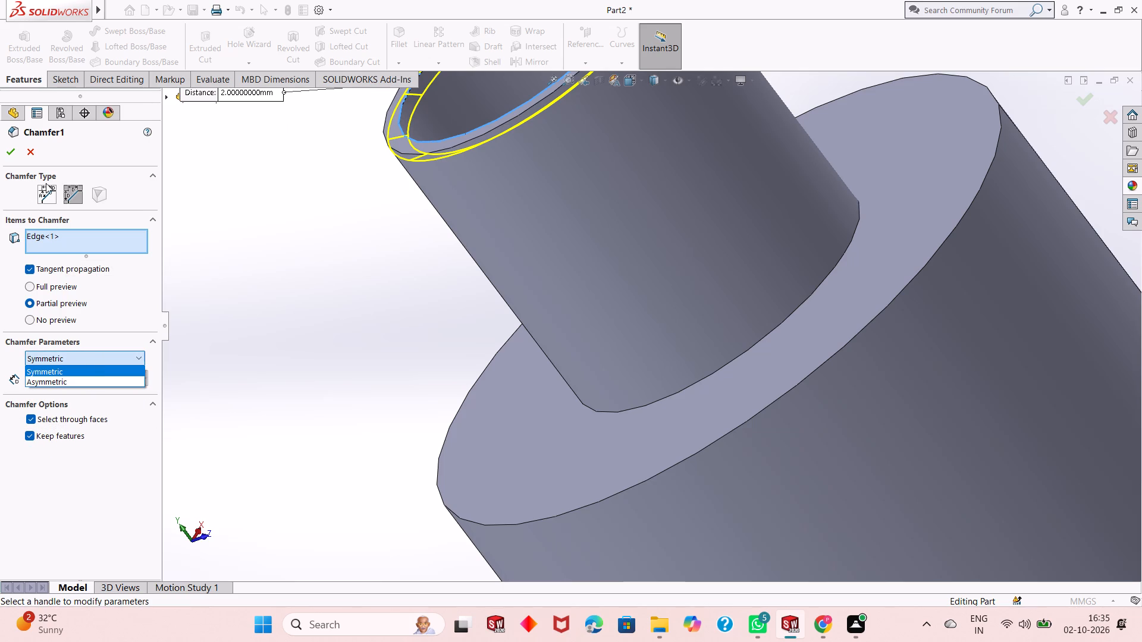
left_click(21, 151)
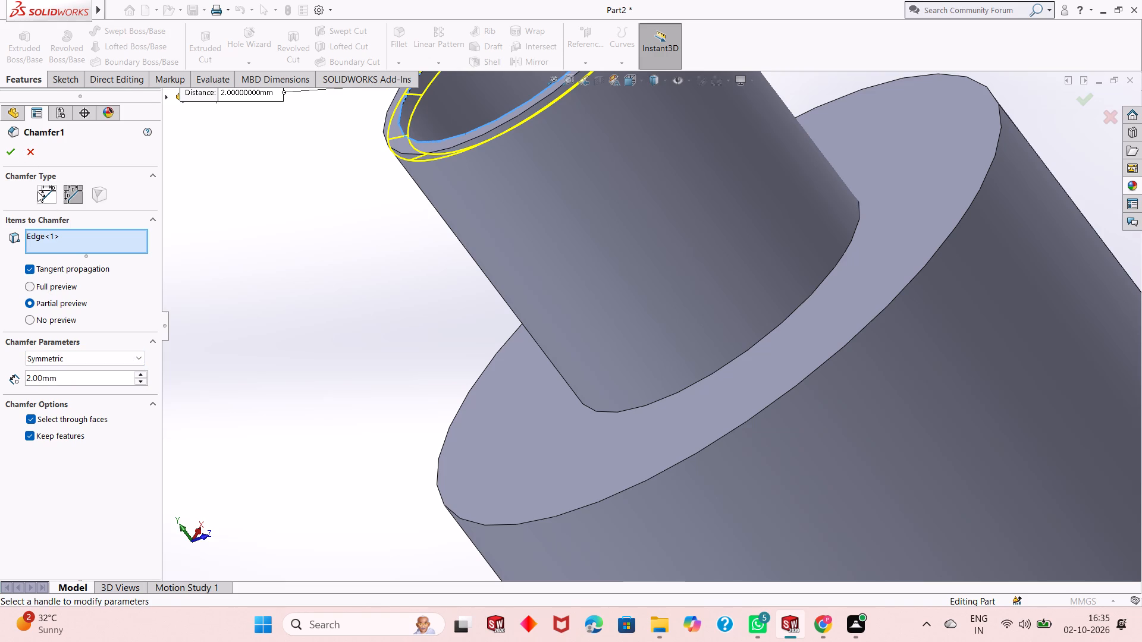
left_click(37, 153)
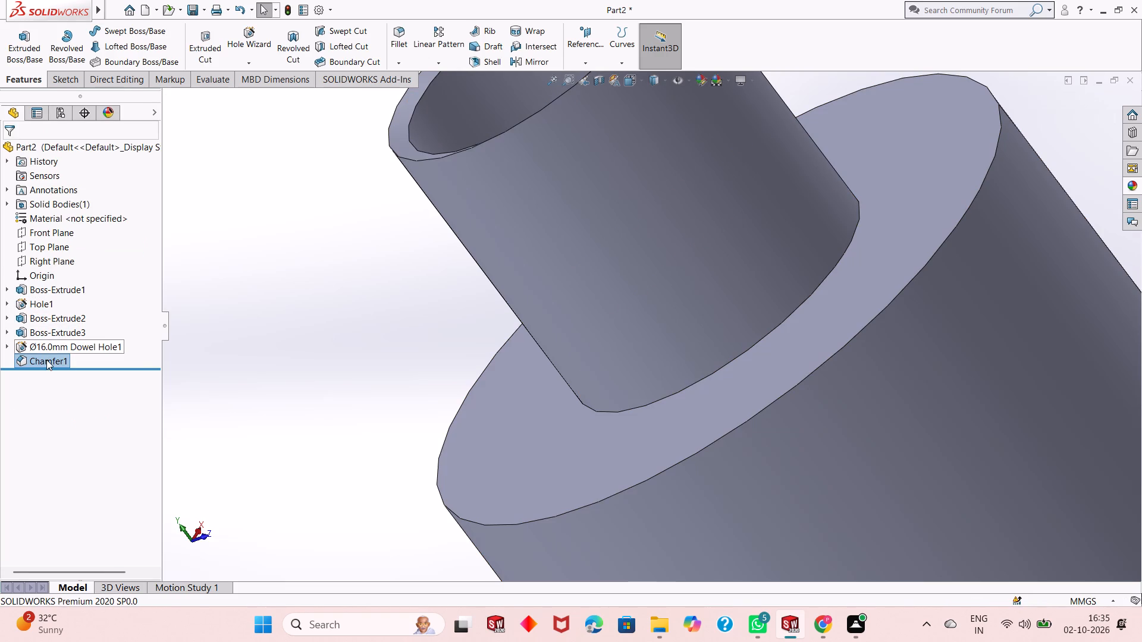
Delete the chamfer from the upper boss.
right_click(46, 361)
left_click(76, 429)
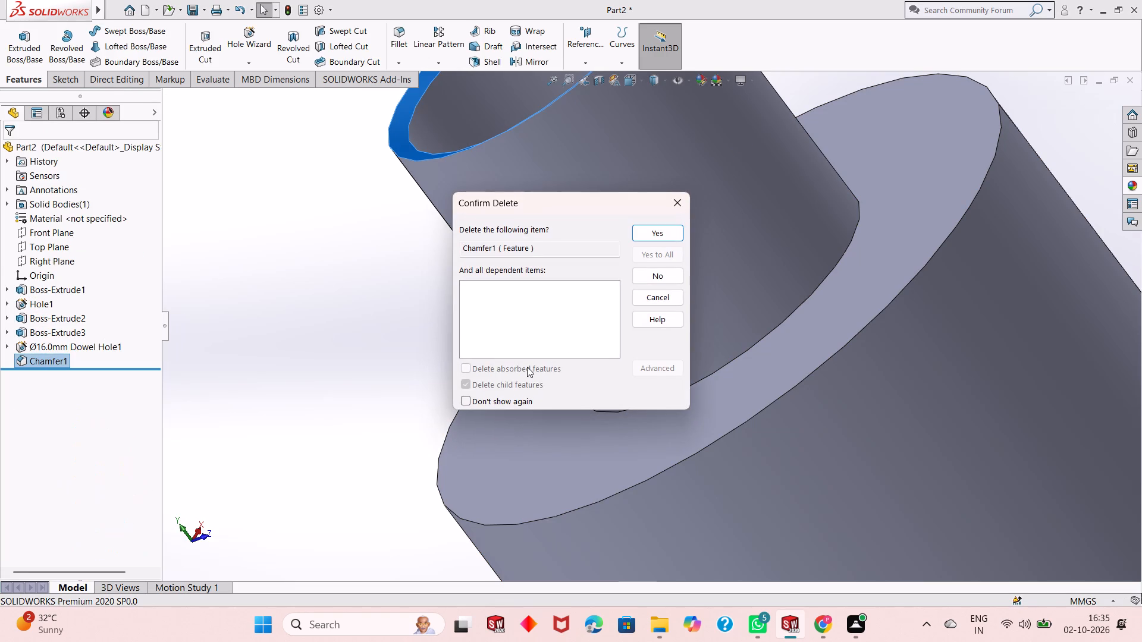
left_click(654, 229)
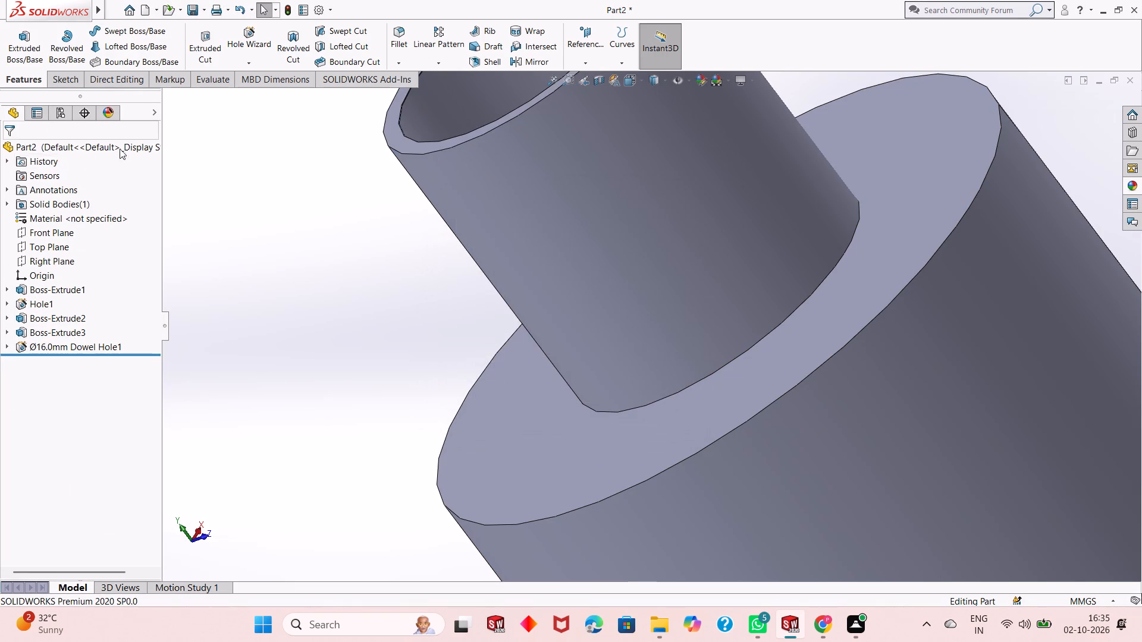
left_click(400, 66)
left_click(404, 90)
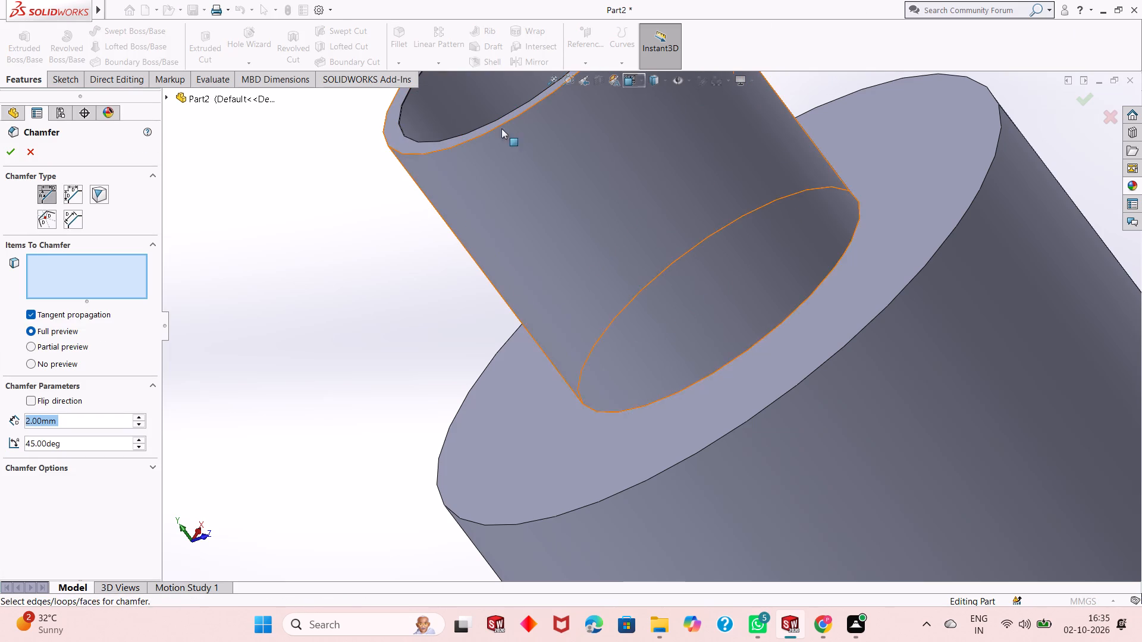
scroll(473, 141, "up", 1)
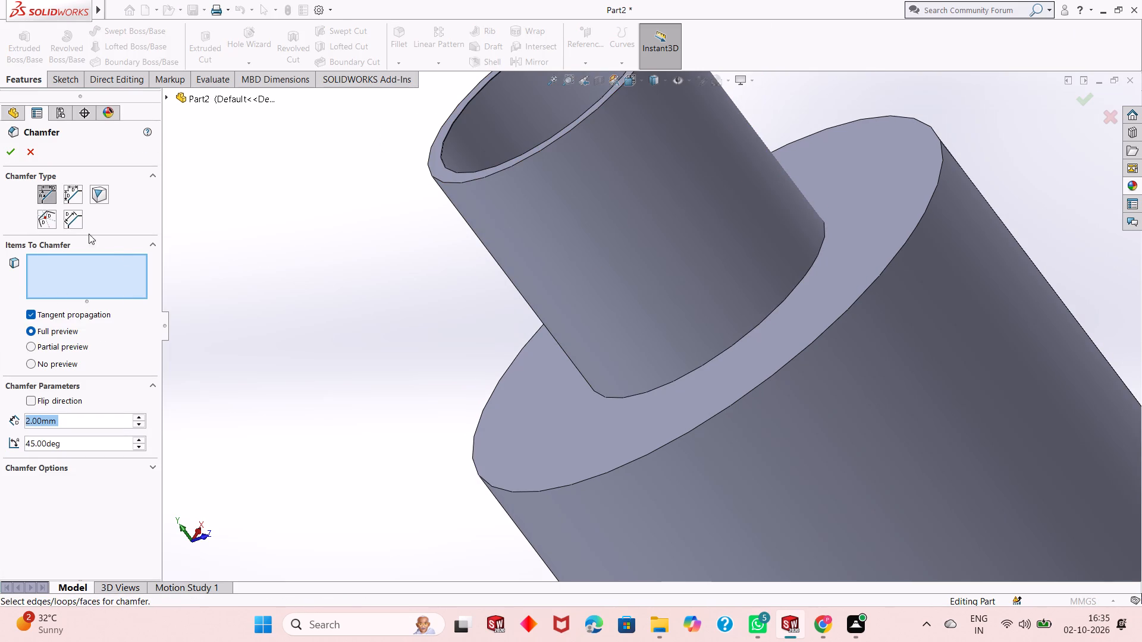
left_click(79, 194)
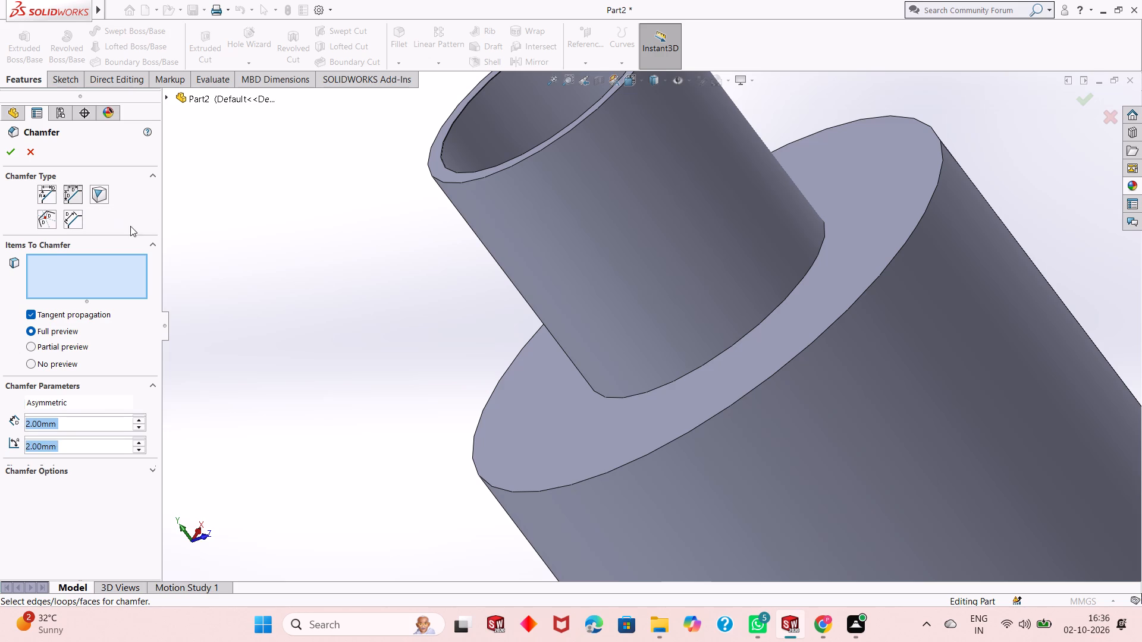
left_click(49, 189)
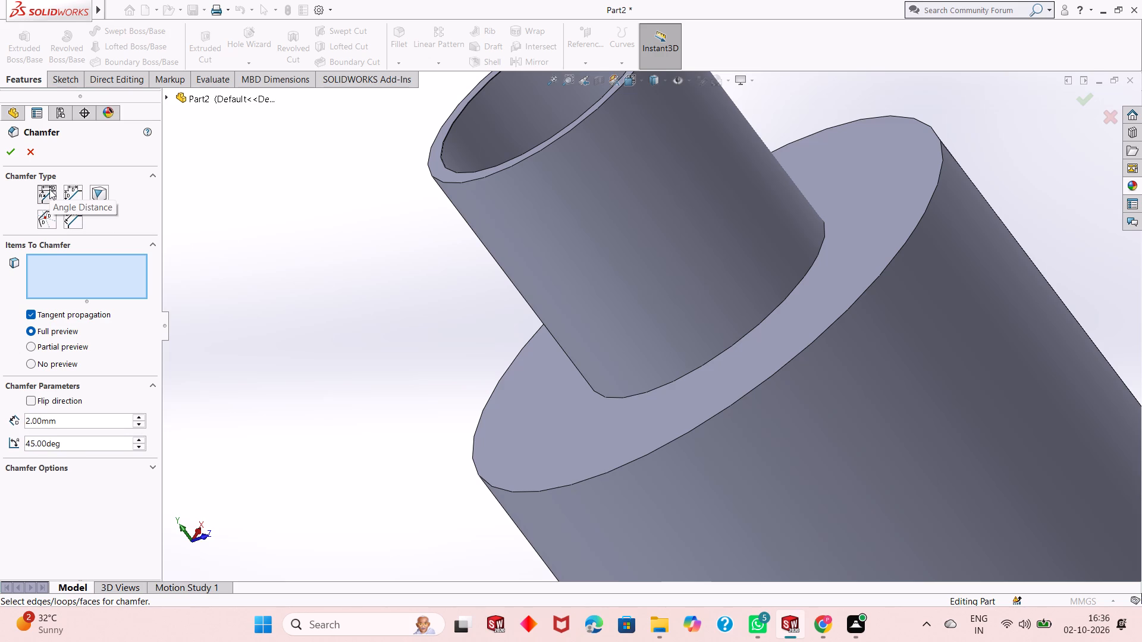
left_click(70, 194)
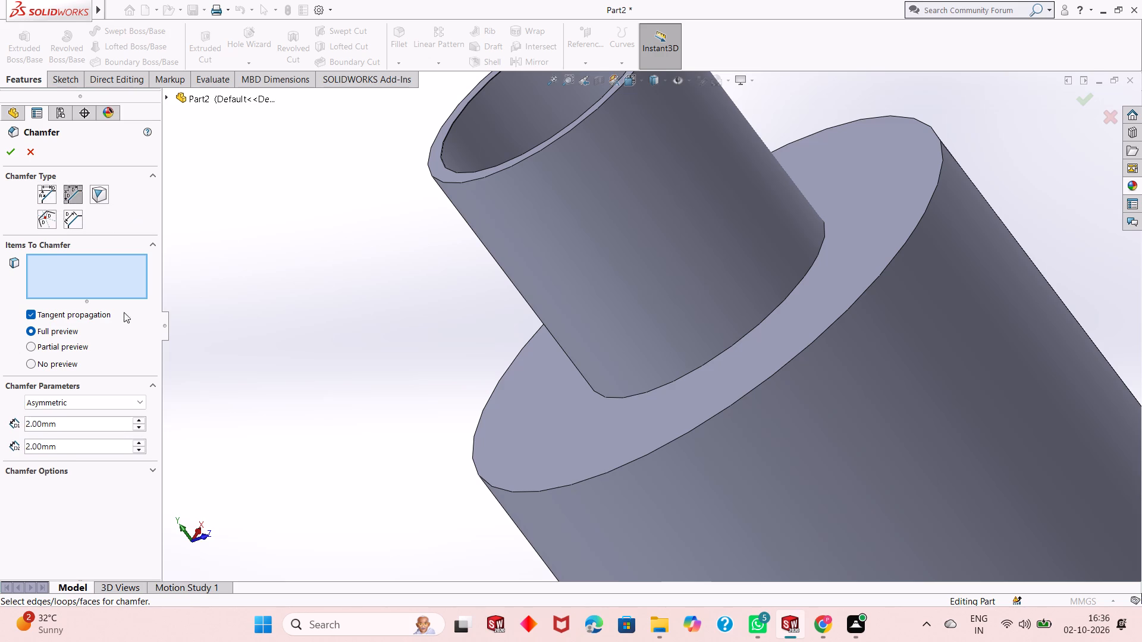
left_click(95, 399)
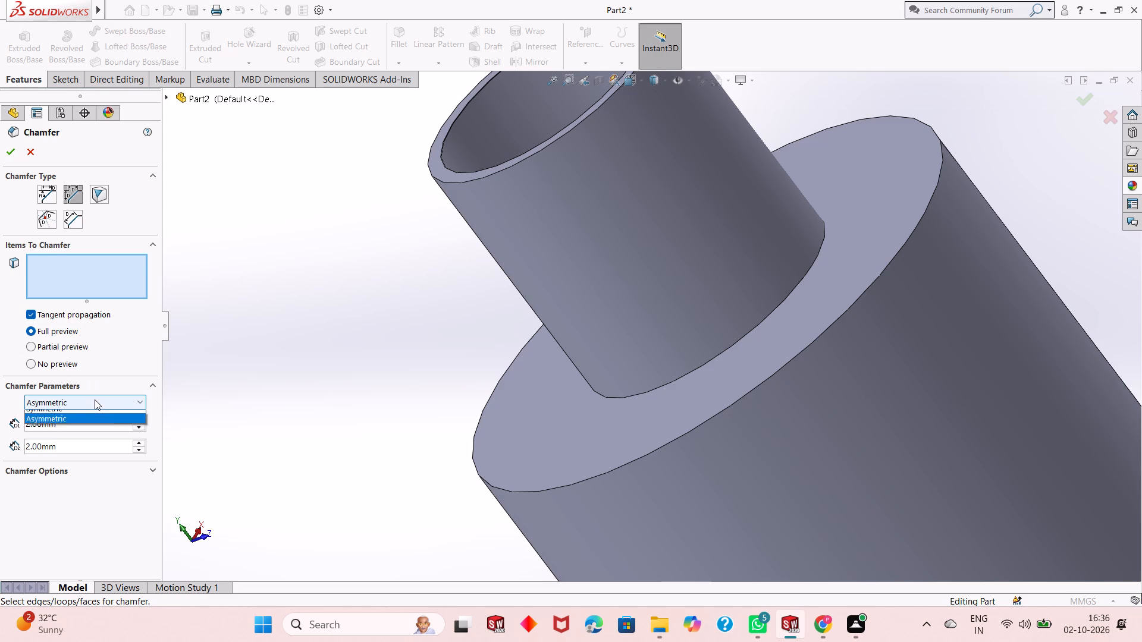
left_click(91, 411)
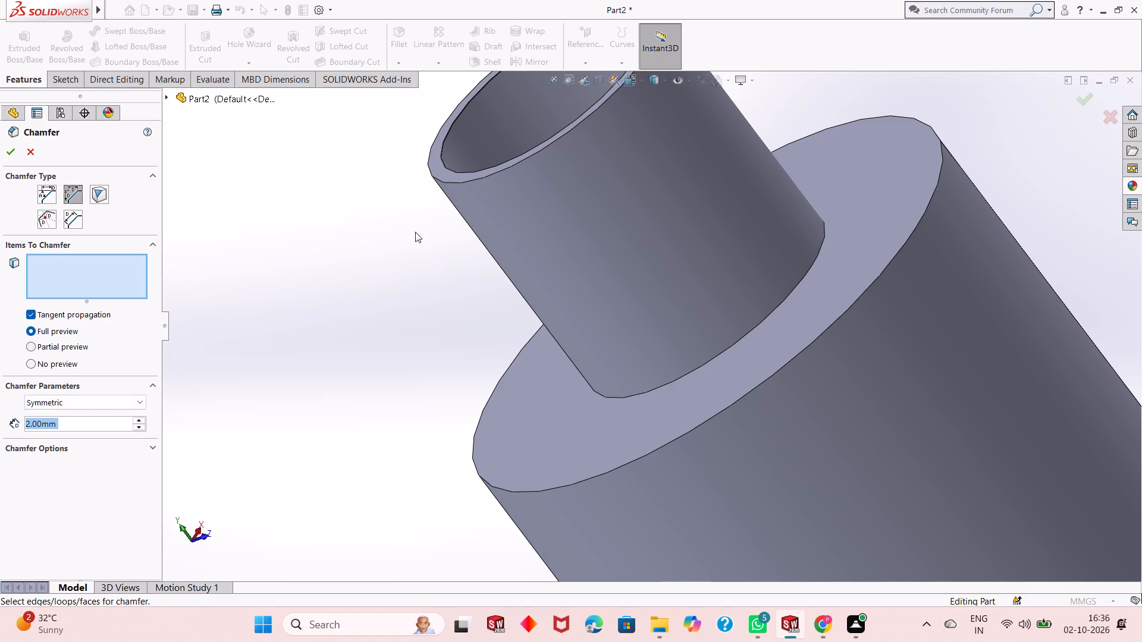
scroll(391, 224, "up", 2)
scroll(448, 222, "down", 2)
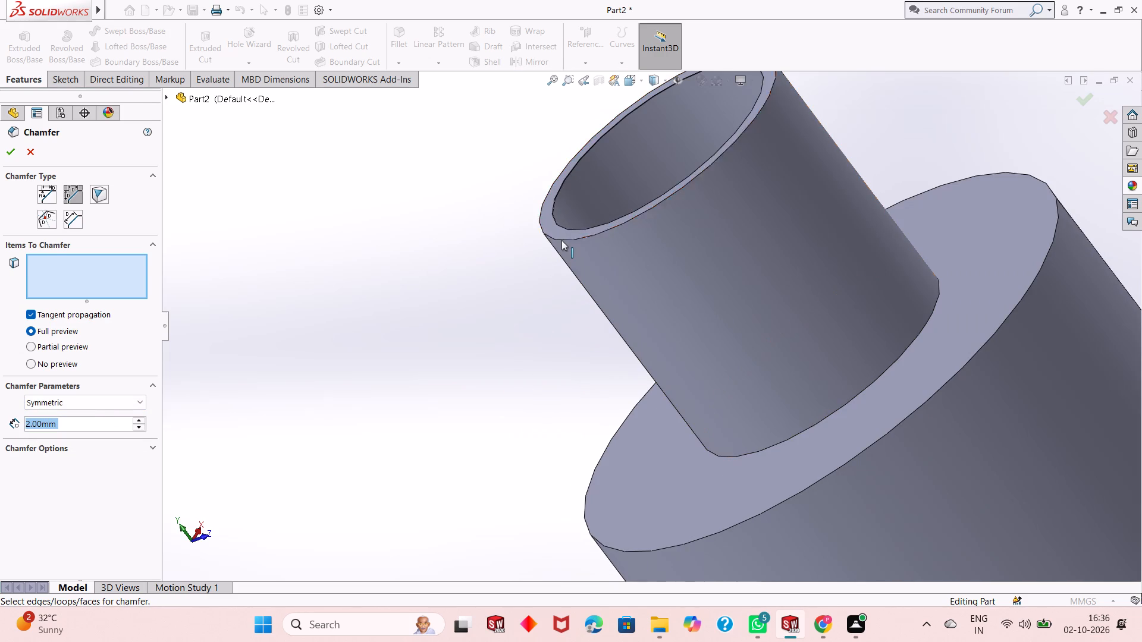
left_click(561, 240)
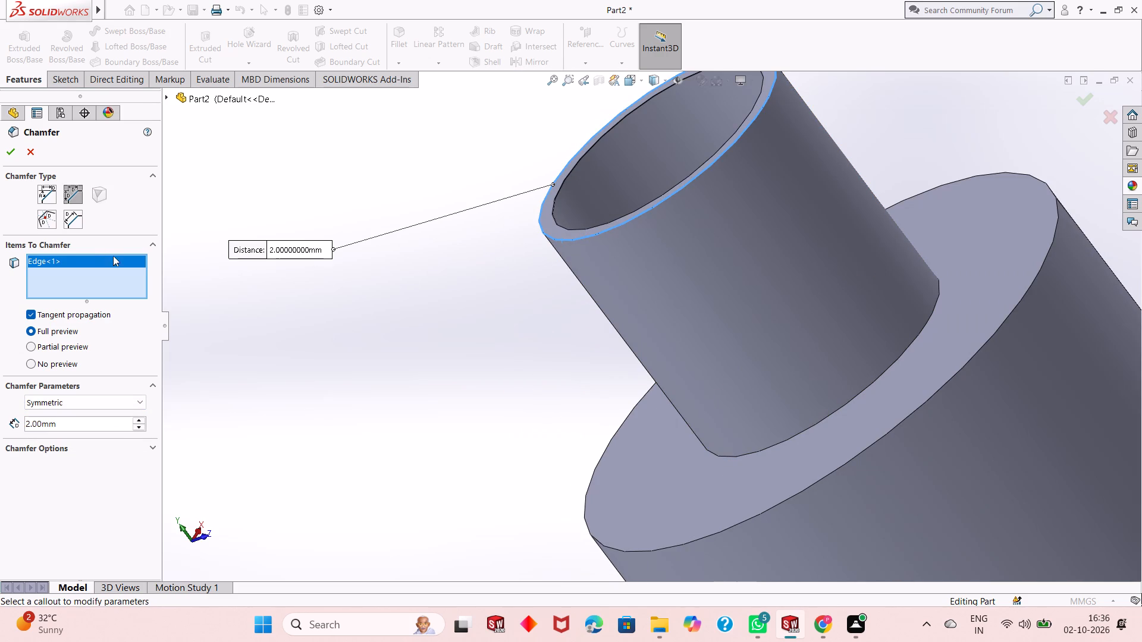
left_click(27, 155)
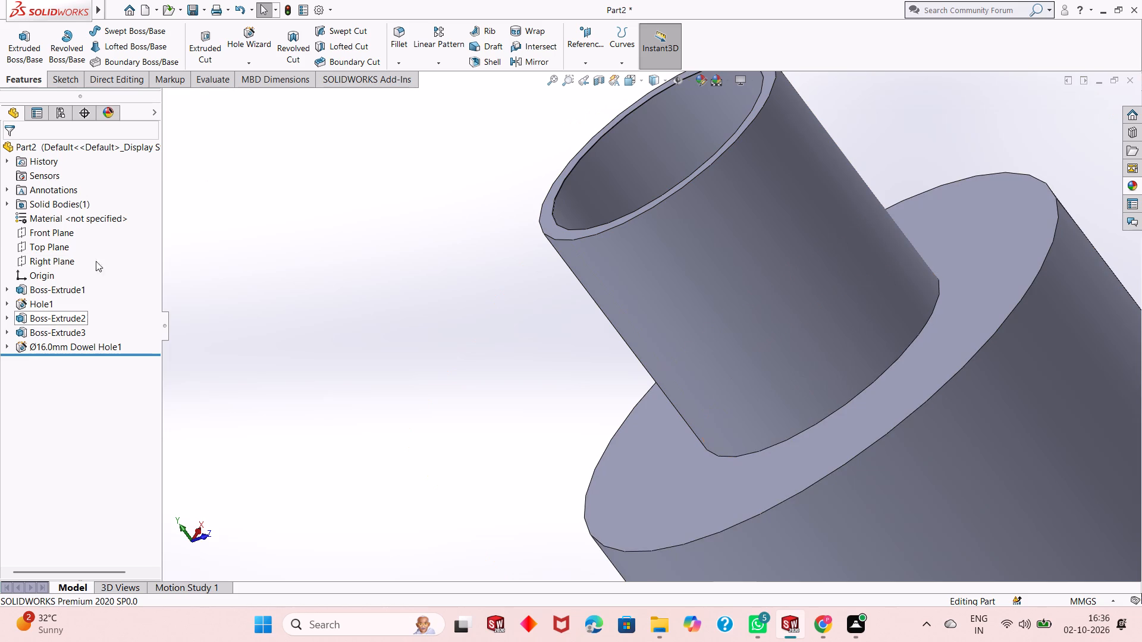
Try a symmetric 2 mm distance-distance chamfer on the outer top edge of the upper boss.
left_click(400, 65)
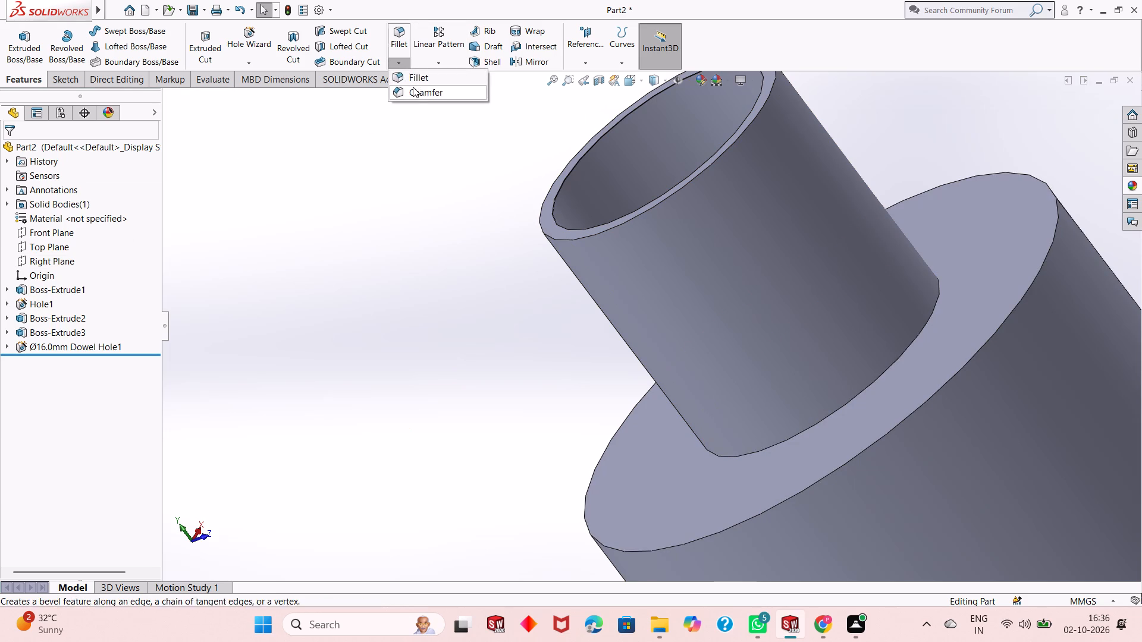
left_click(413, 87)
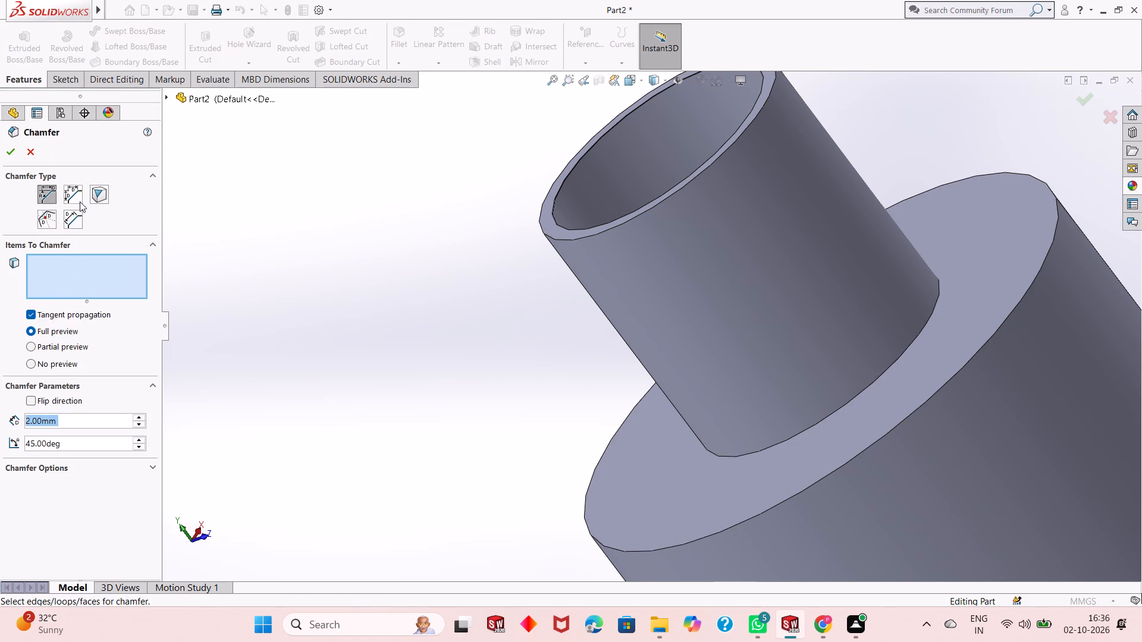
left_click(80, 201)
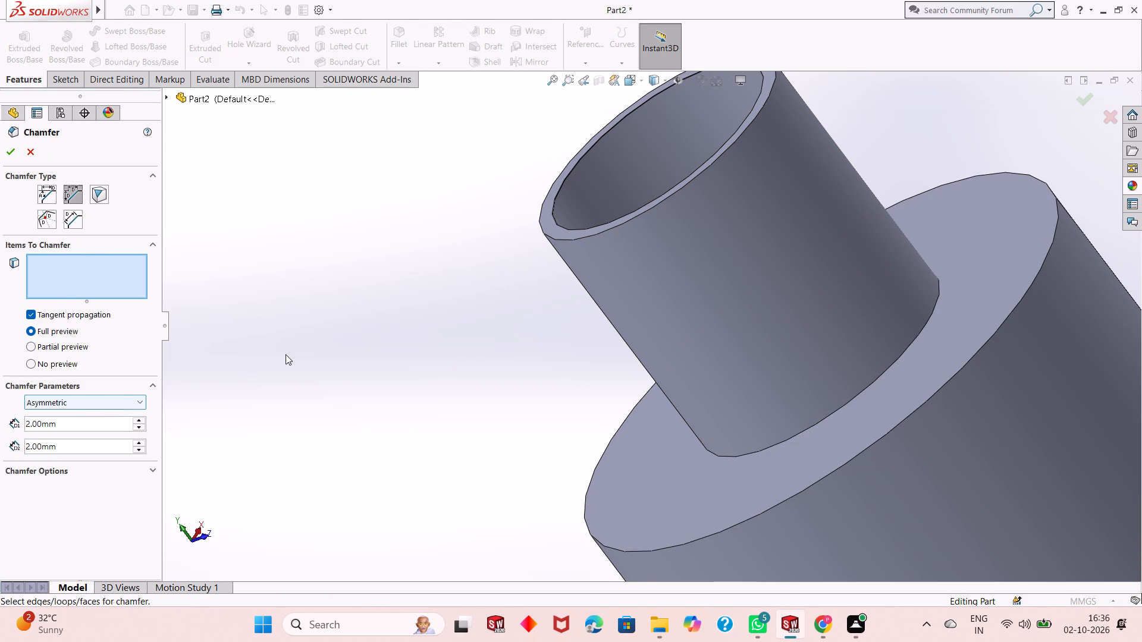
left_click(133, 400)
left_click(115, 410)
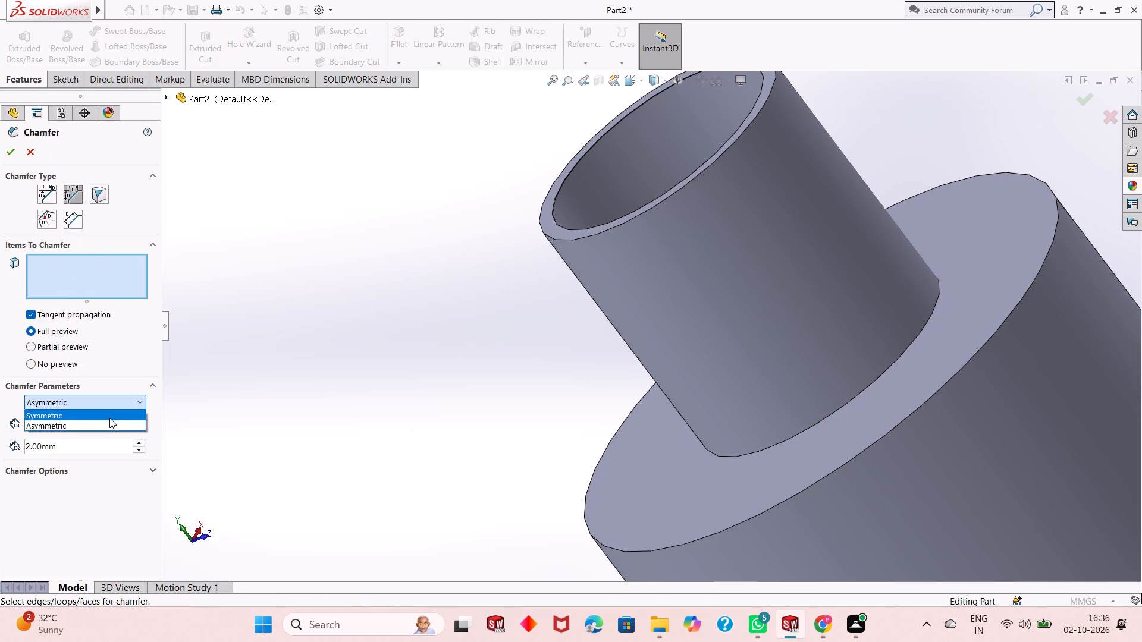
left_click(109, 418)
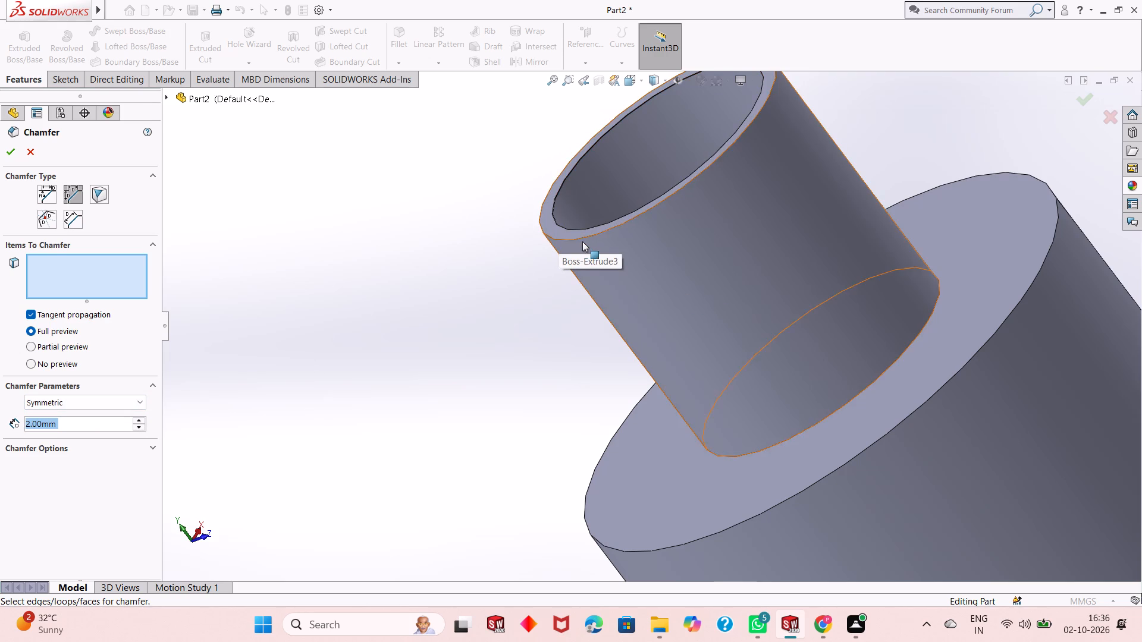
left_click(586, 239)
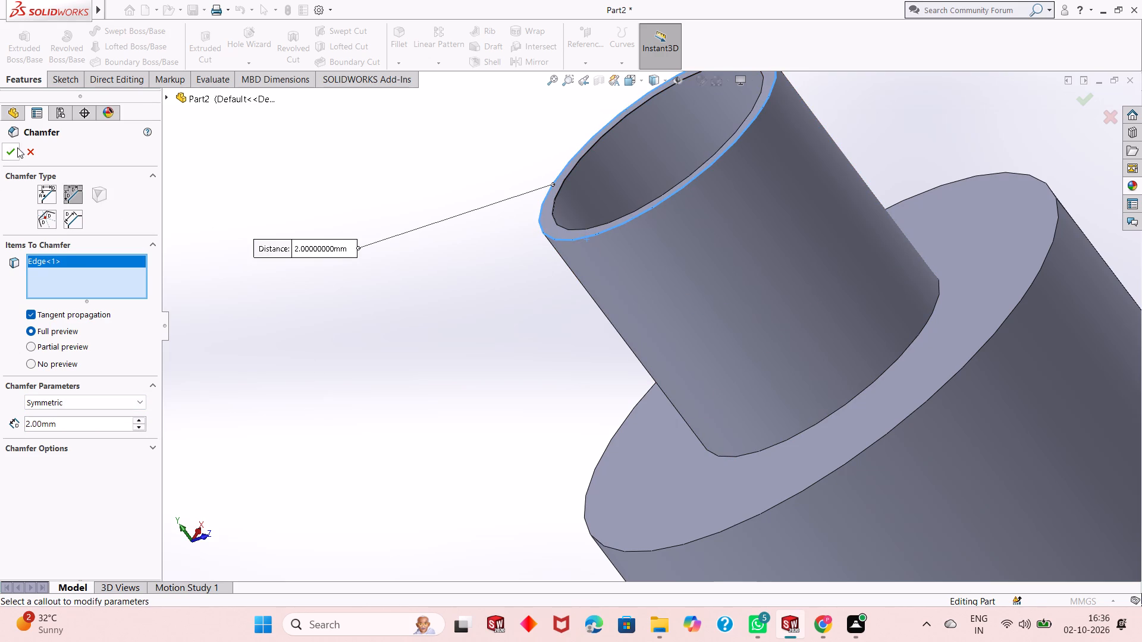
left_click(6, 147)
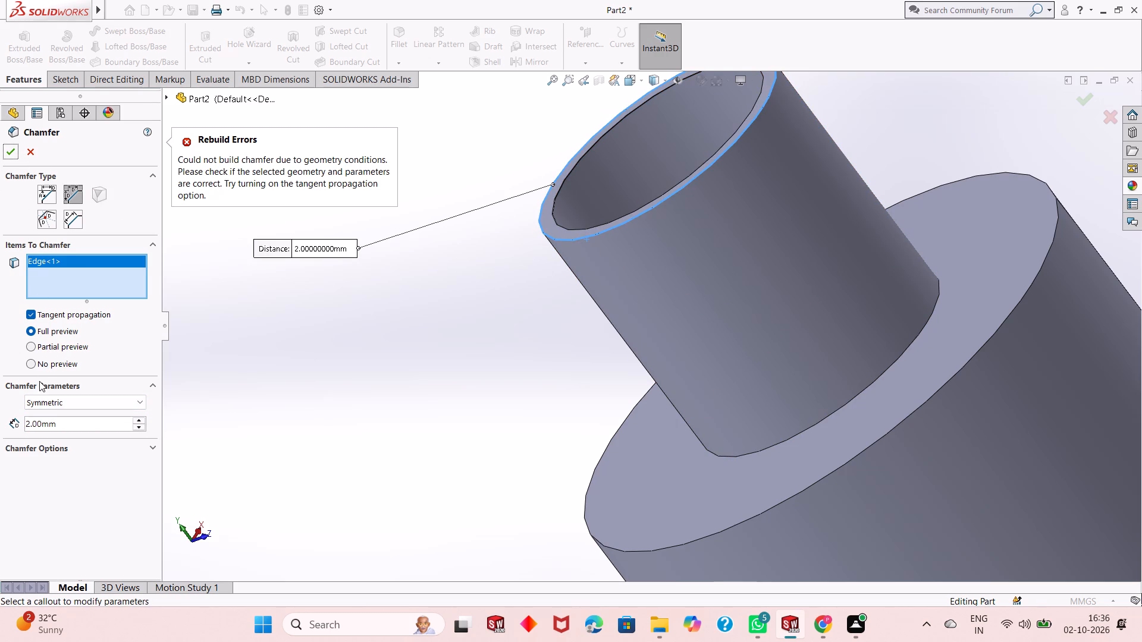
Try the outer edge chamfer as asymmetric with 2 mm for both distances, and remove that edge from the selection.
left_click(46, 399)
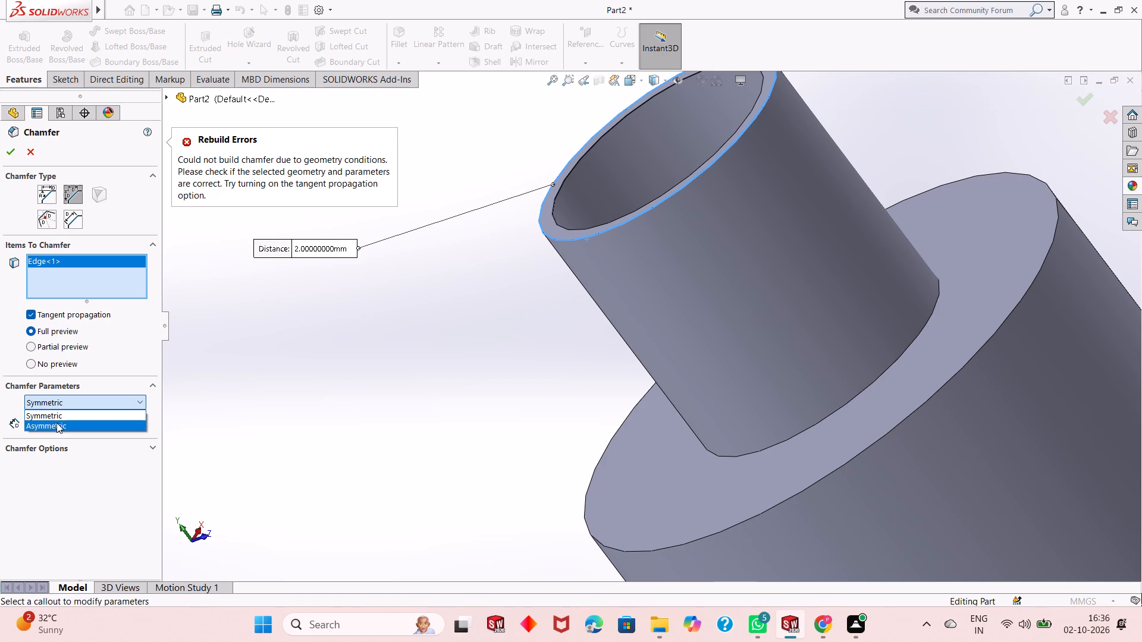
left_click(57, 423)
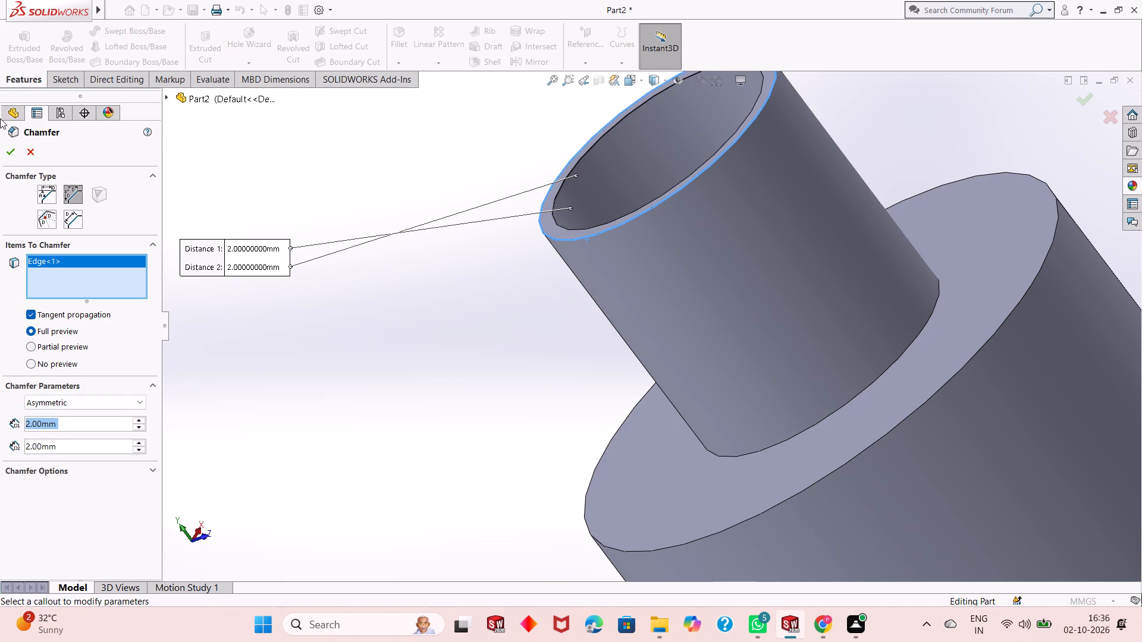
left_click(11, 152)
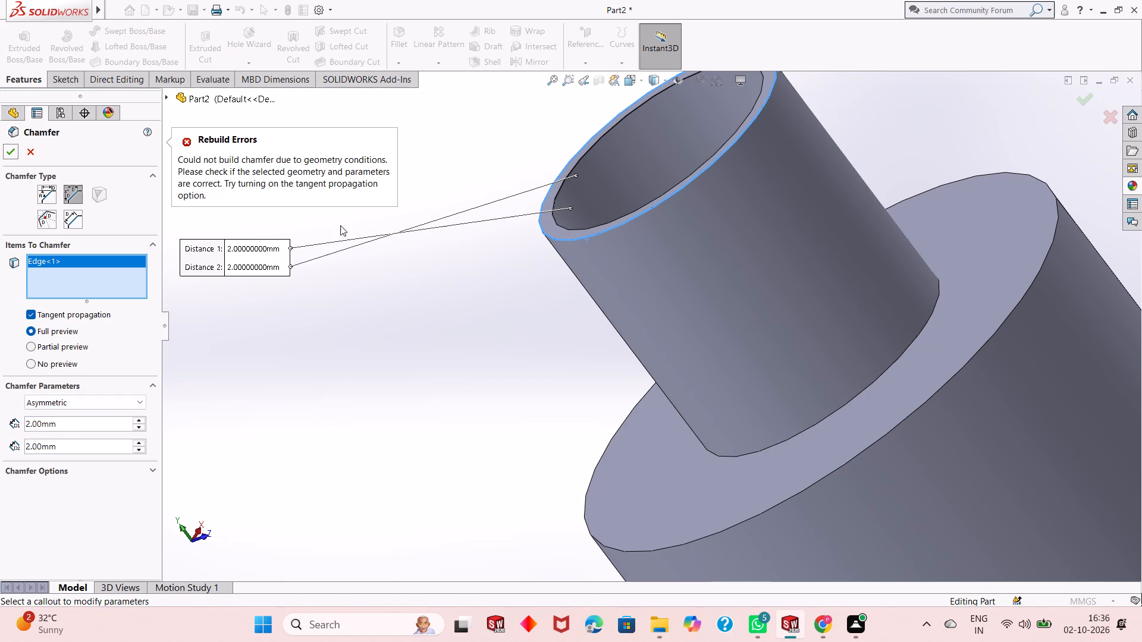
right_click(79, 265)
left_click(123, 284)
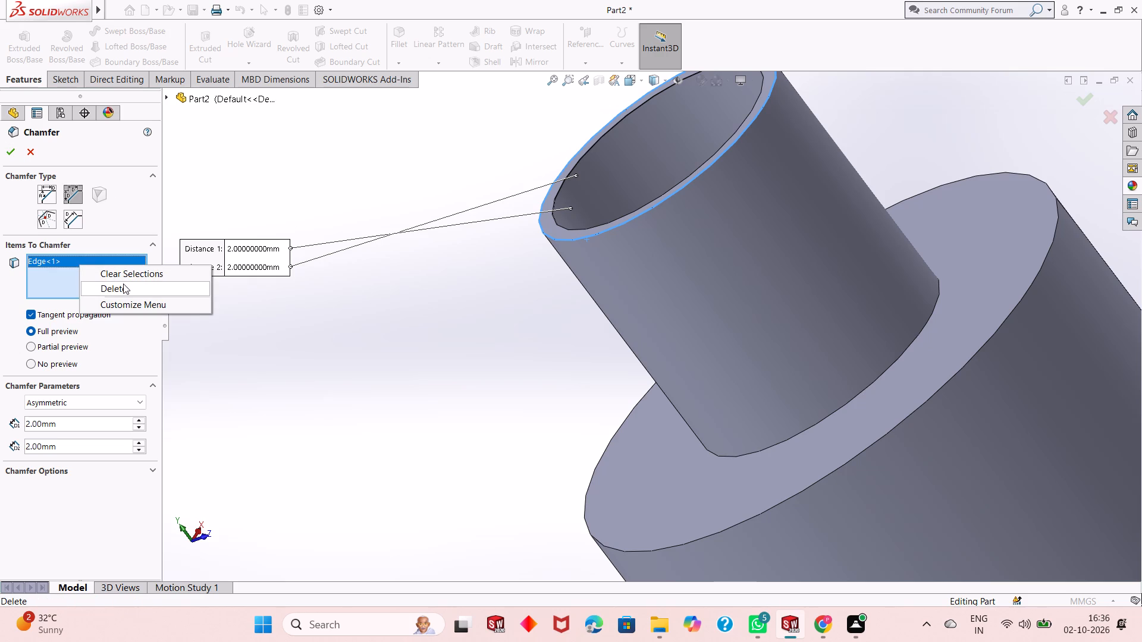
Chamfer the inner top edge of the upper boss's hole with a symmetric distance of 2 mm.
scroll(626, 191, "down", 3)
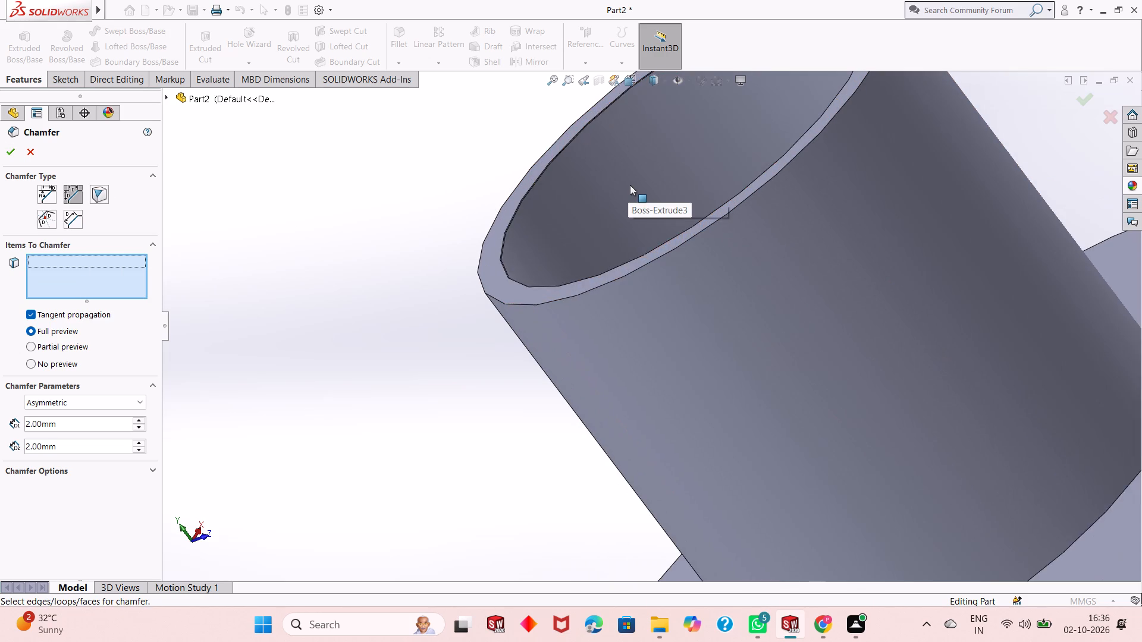
scroll(632, 185, "up", 4)
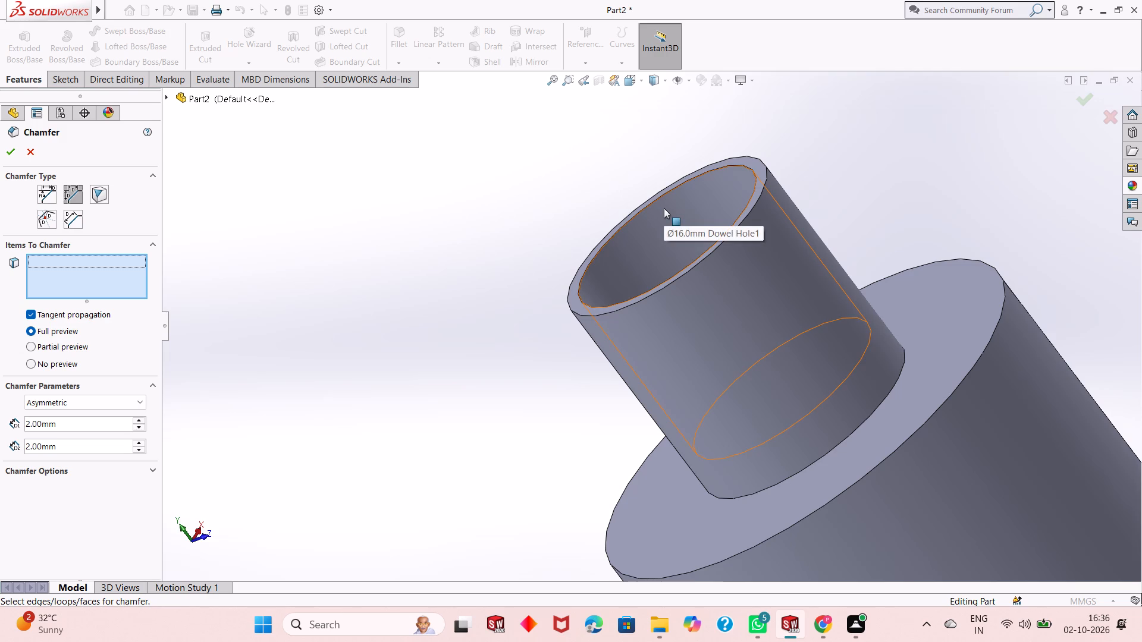
left_click(582, 301)
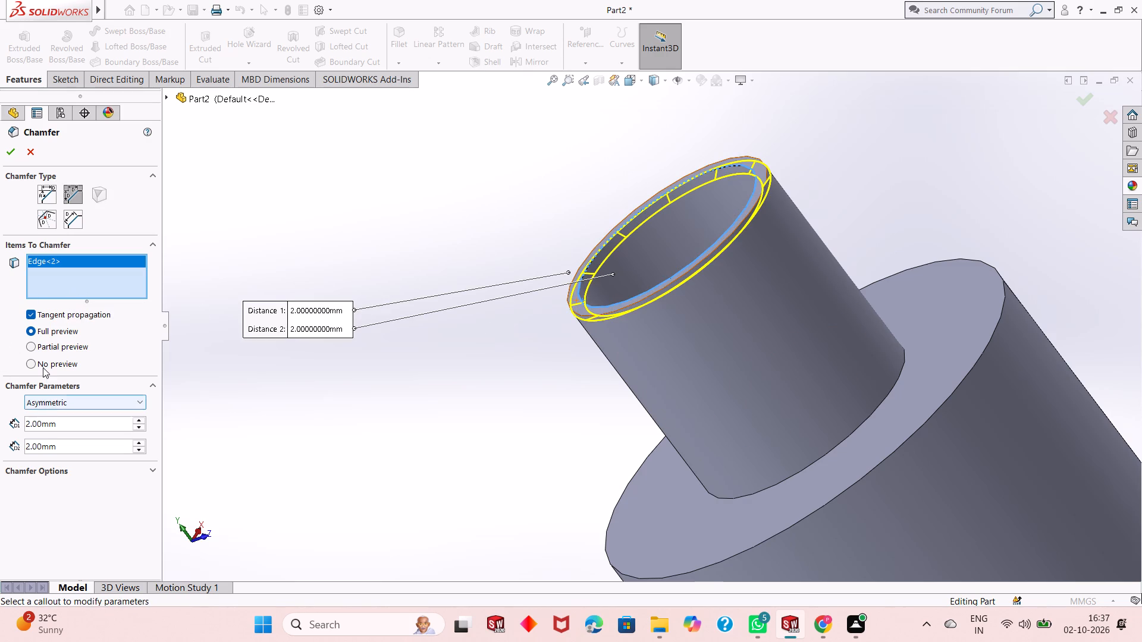
left_click(61, 408)
left_click(62, 413)
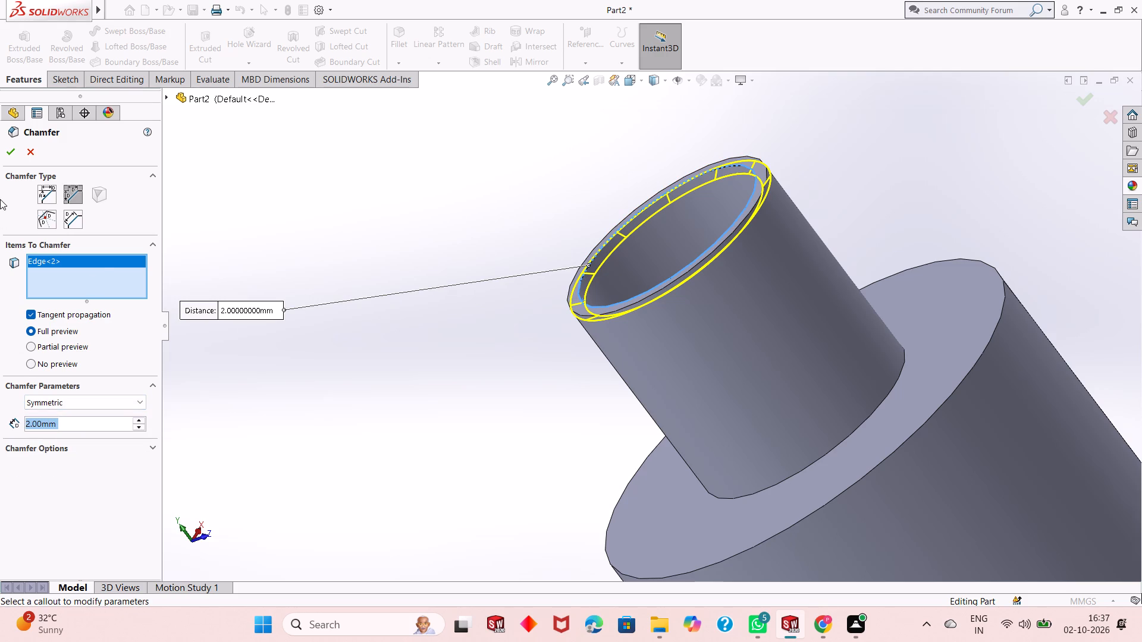
left_click(8, 148)
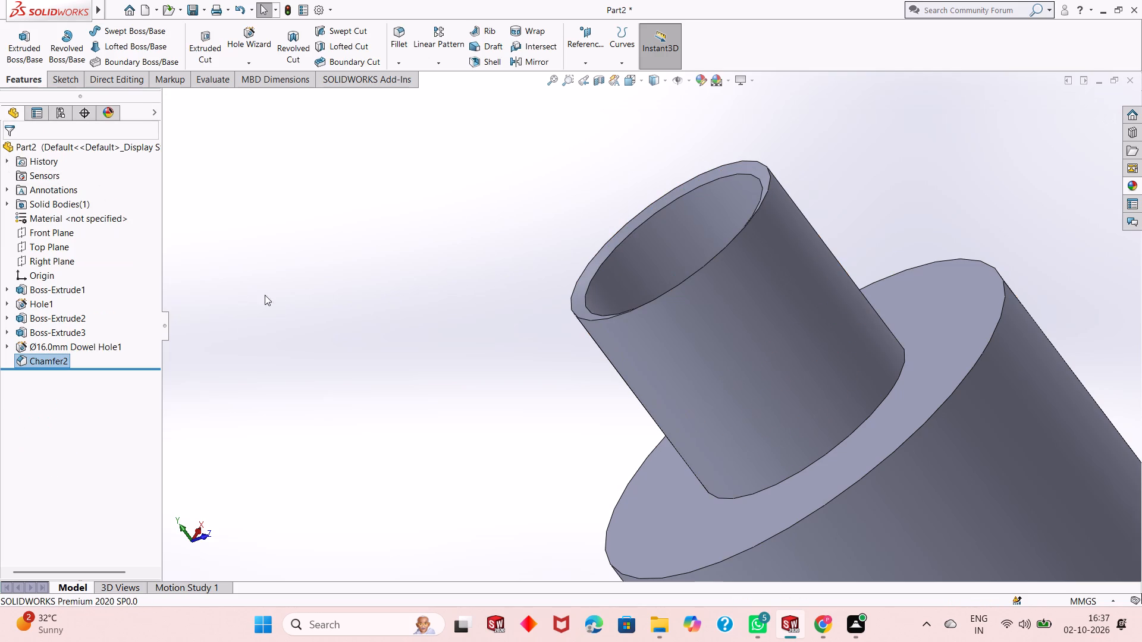
Examine the chamfered top of the upper boss, its hole and the whole part from several angles.
middle_click_drag(381, 331, 488, 333)
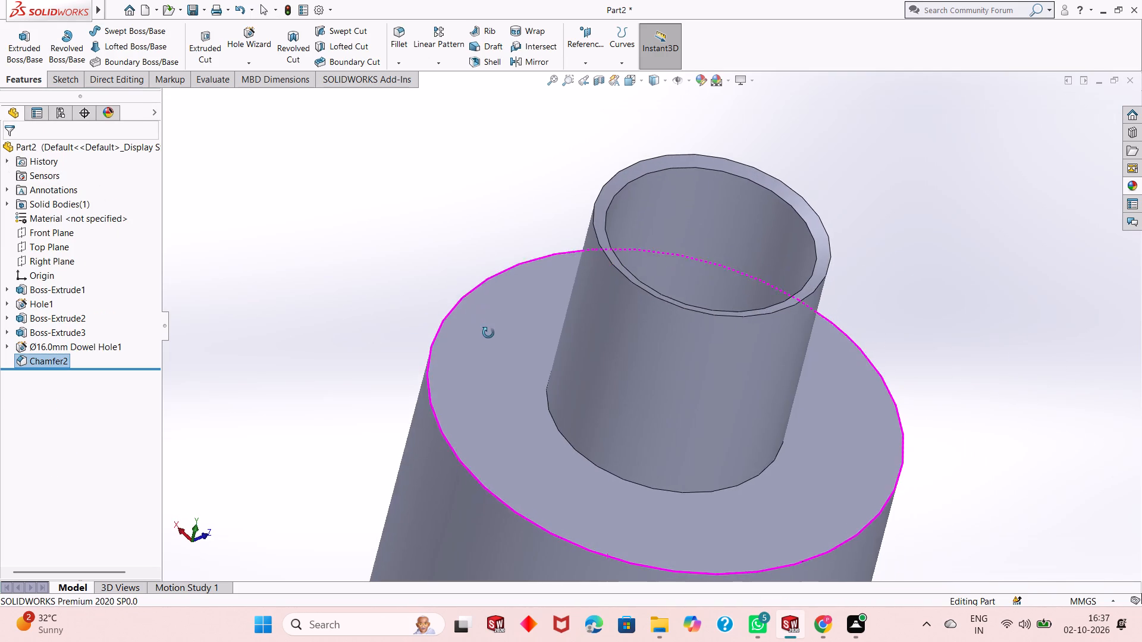
middle_click_drag(488, 333, 482, 343)
scroll(475, 337, "up", 3)
middle_click_drag(472, 319, 384, 285)
scroll(425, 306, "up", 2)
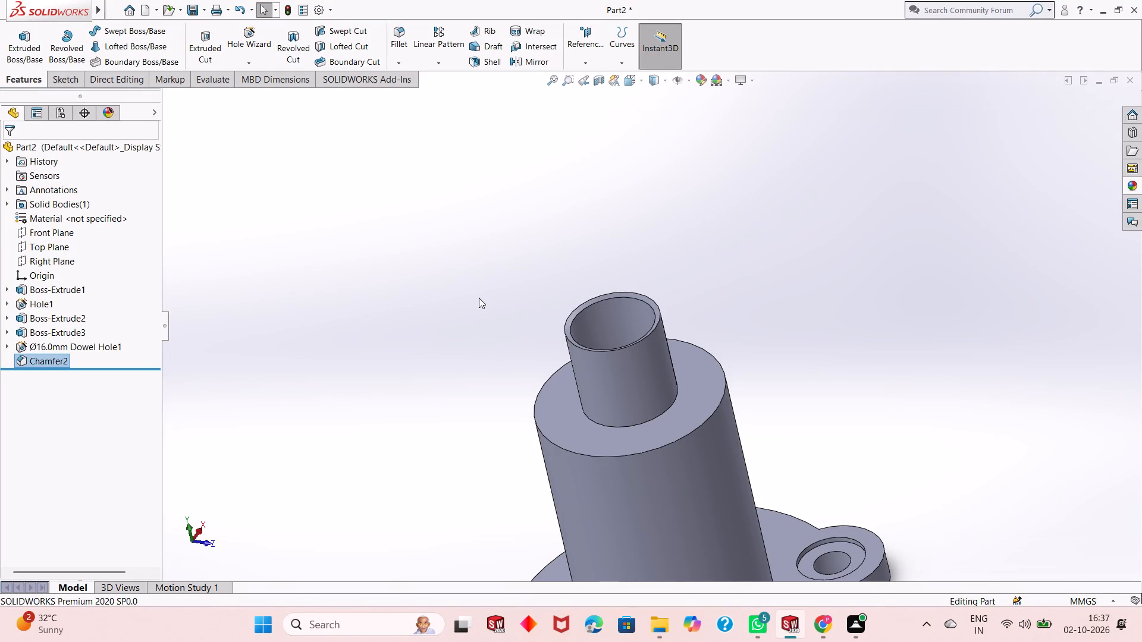
scroll(607, 397, "up", 1)
middle_click_drag(607, 397, 583, 471)
scroll(598, 410, "down", 5)
middle_click_drag(675, 382, 682, 385)
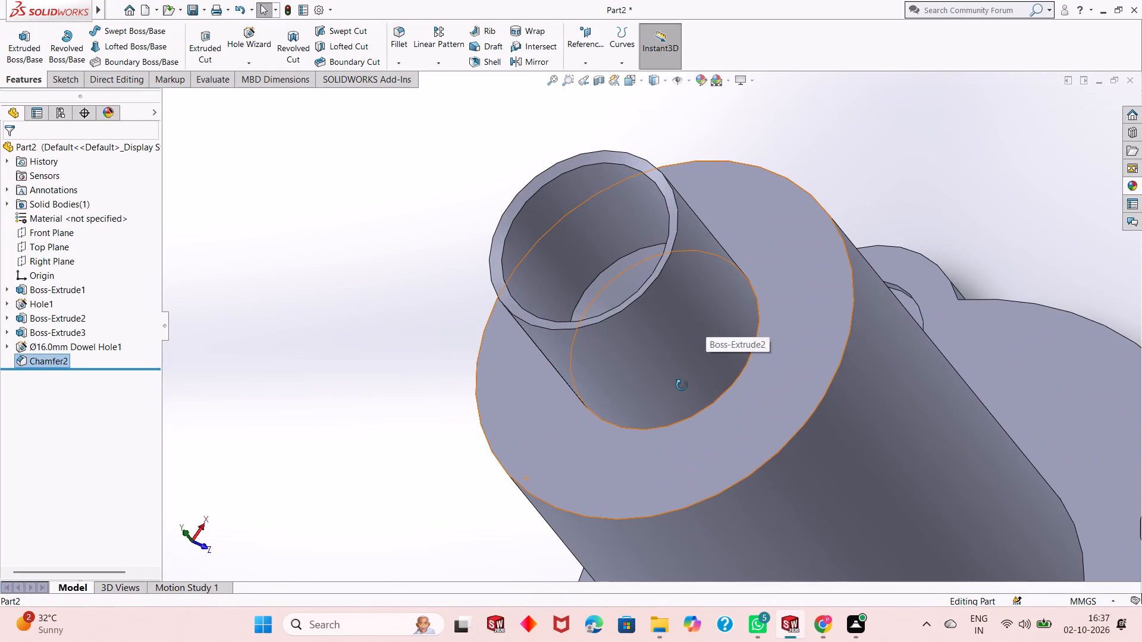
middle_click_drag(682, 385, 698, 400)
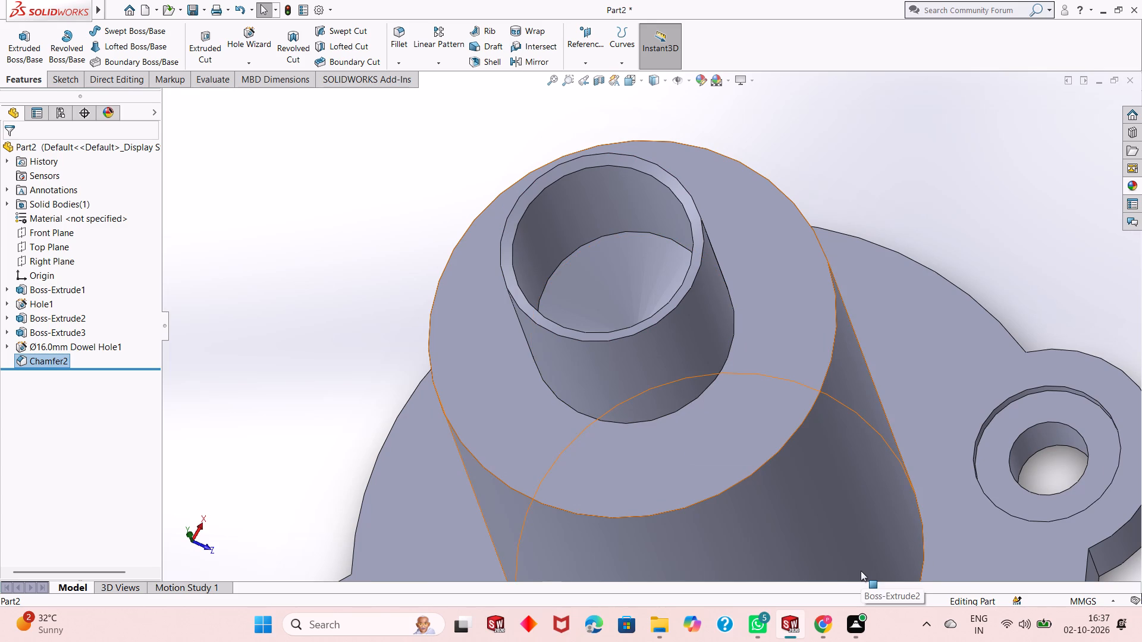
scroll(789, 447, "up", 1)
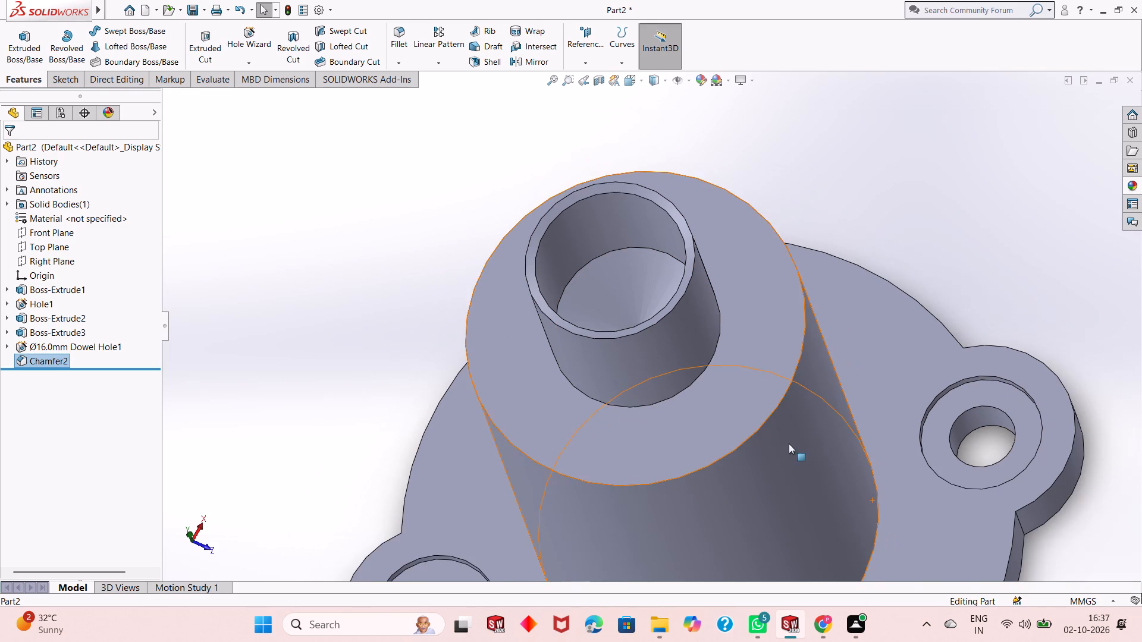
scroll(732, 471, "up", 2)
middle_click_drag(724, 431, 743, 373)
scroll(645, 391, "up", 2)
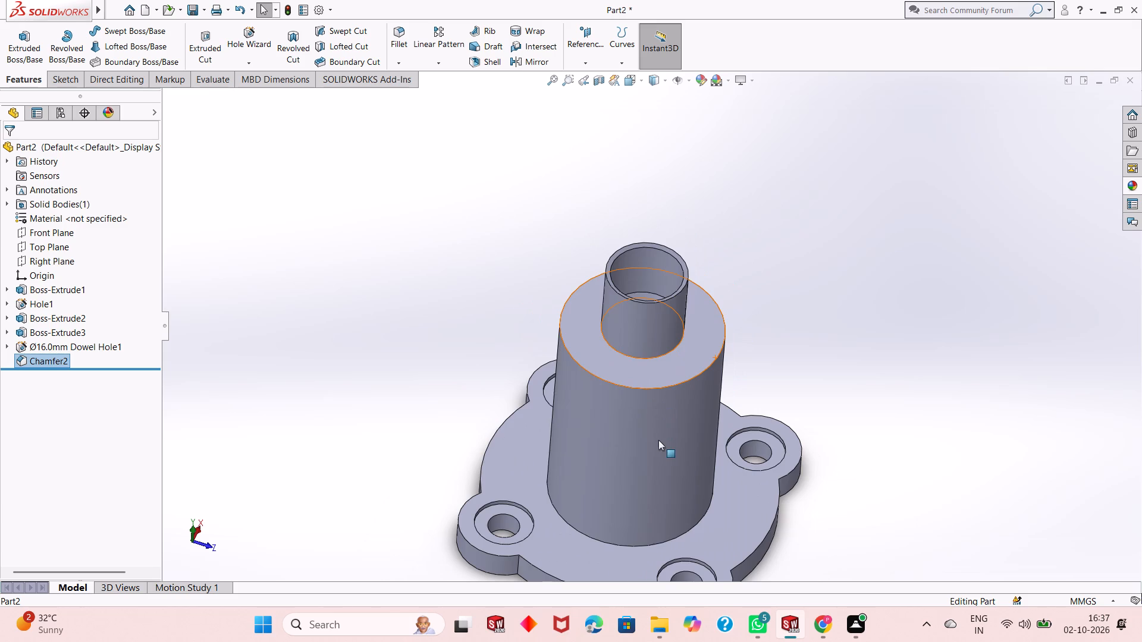
middle_click_drag(658, 449, 651, 319)
scroll(651, 319, "up", 1)
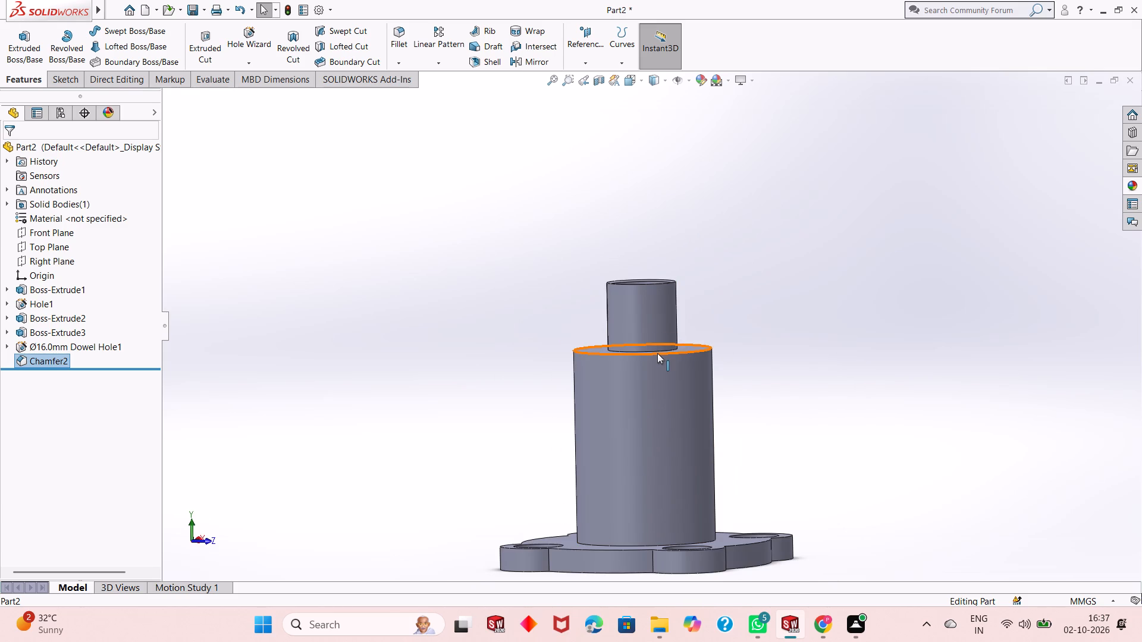
scroll(657, 353, "down", 3)
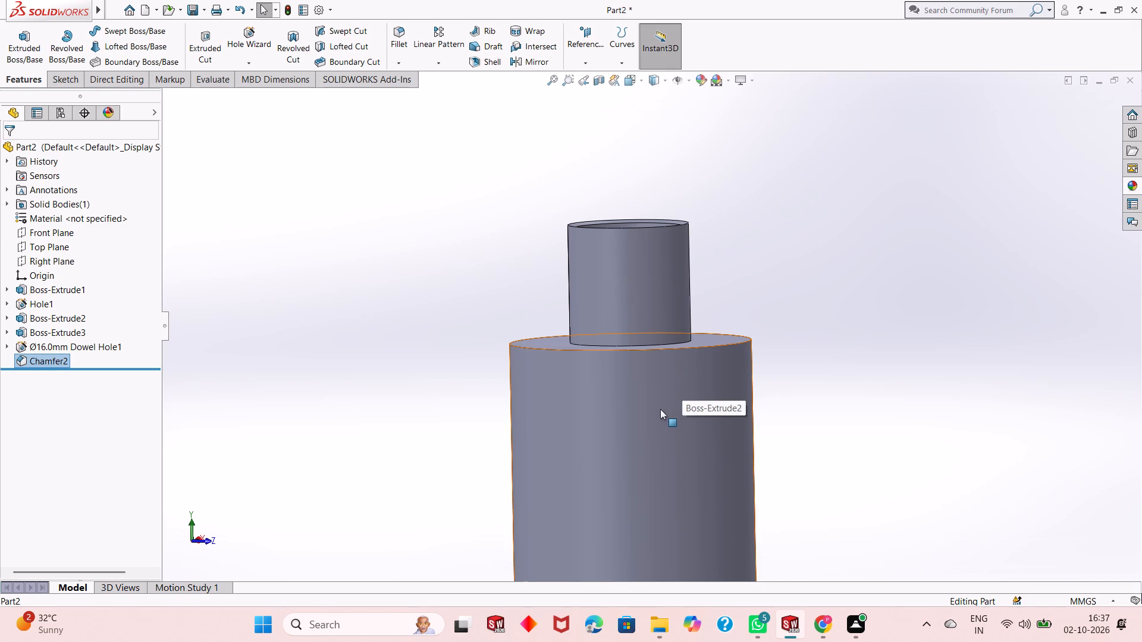
scroll(652, 414, "down", 1)
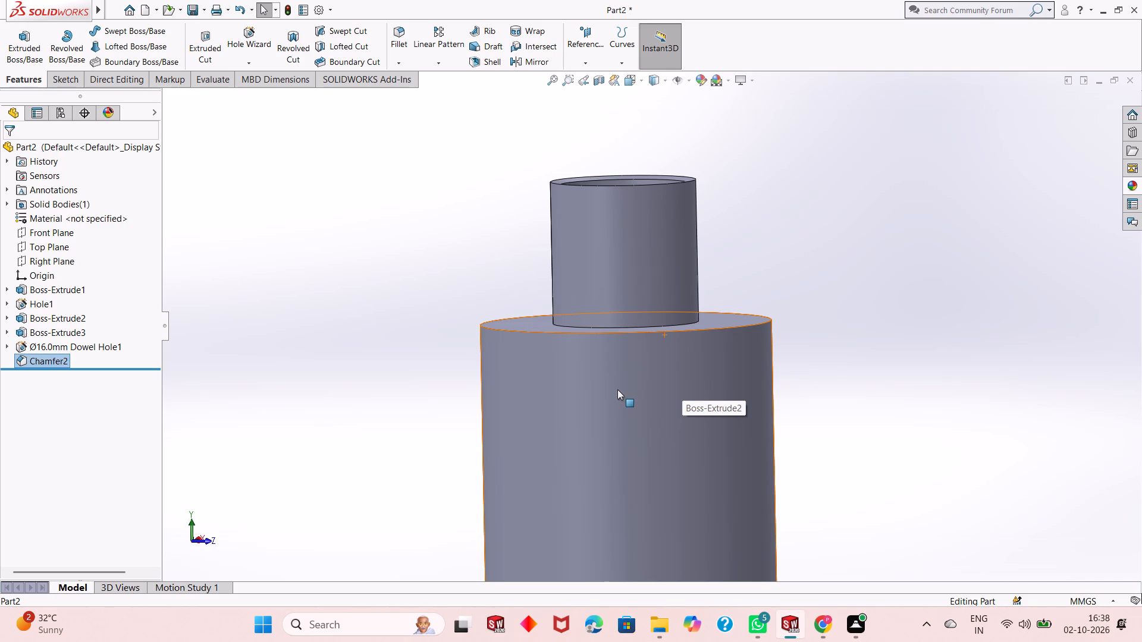
scroll(605, 347, "down", 1)
scroll(611, 353, "up", 1)
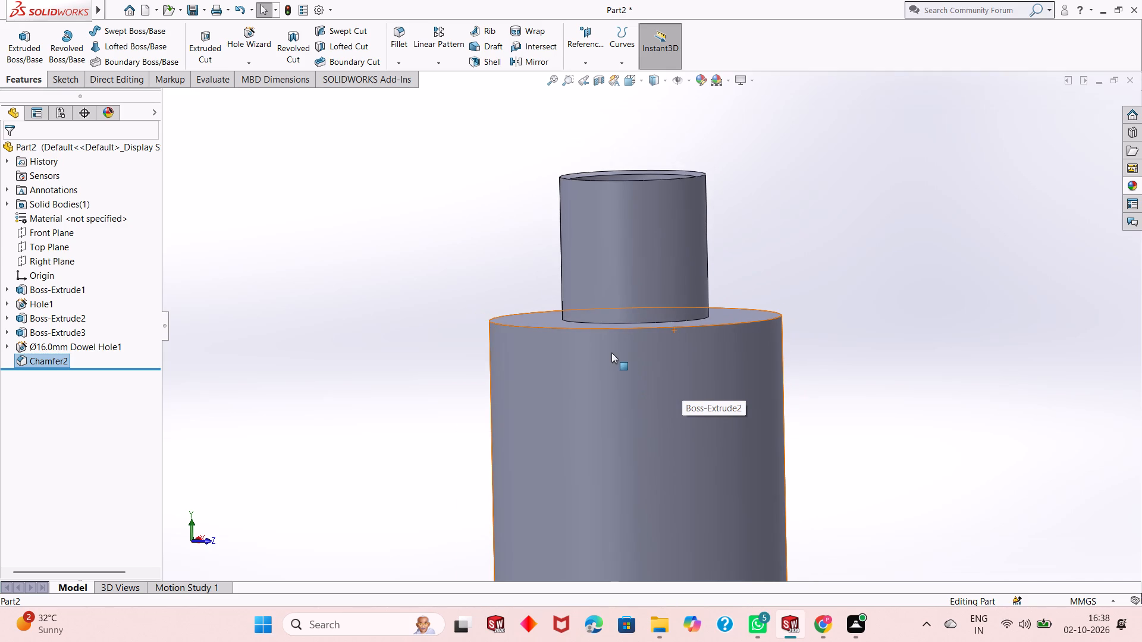
middle_click_drag(611, 353, 610, 436)
scroll(610, 436, "up", 1)
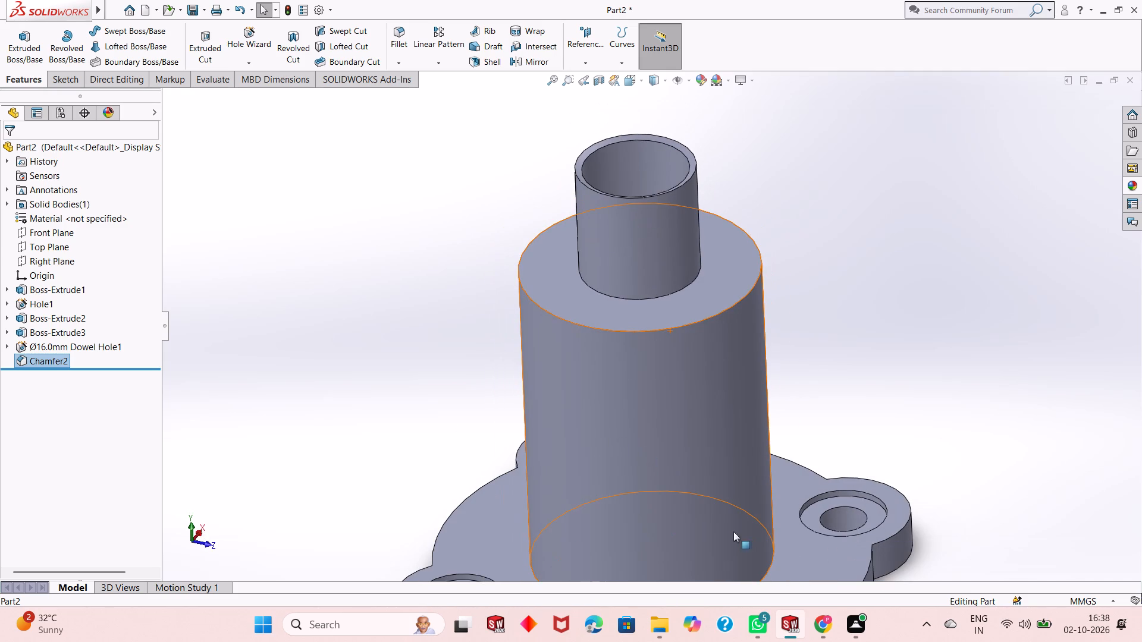
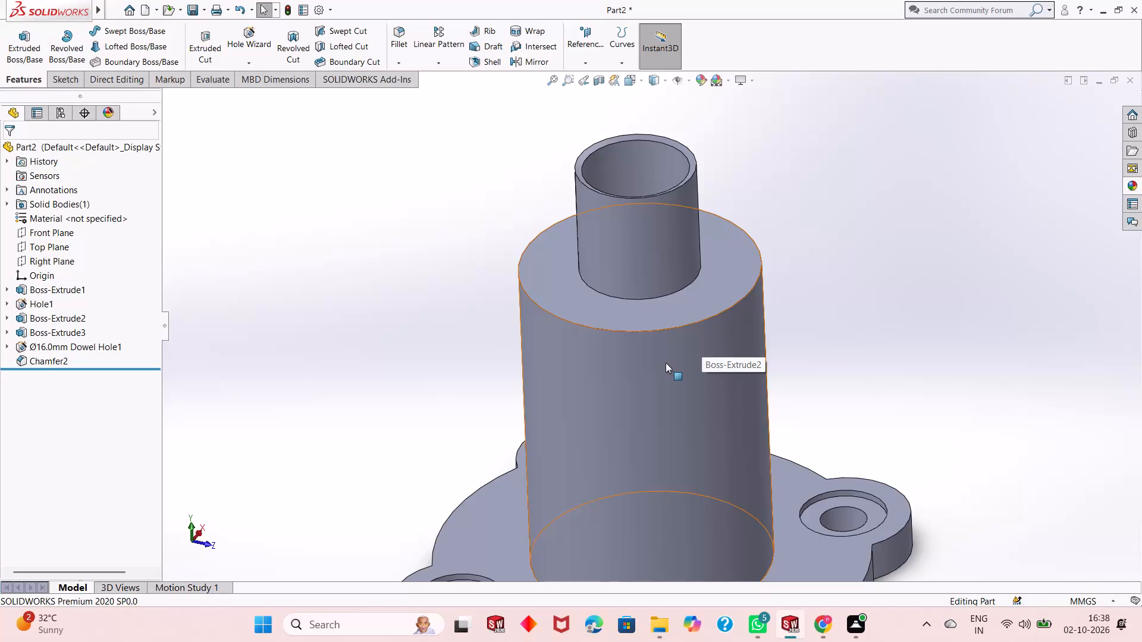
Delete the 2 mm chamfer feature from the top of the upper boss's hole.
middle_click_drag(680, 192, 675, 251)
scroll(674, 251, "up", 1)
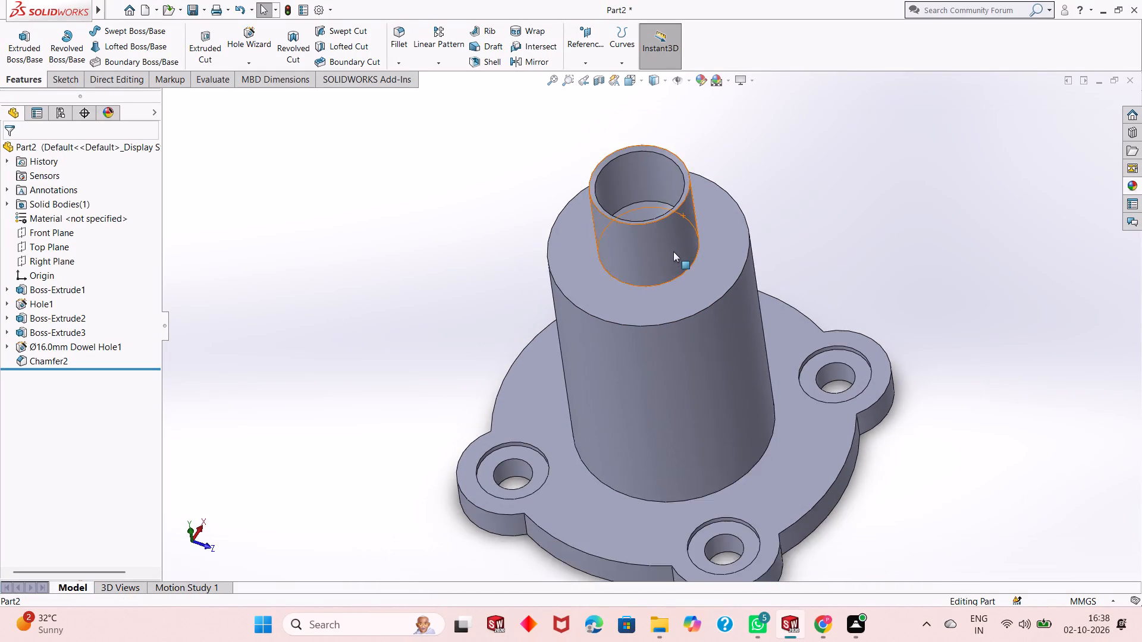
scroll(673, 251, "up", 2)
scroll(661, 203, "down", 2)
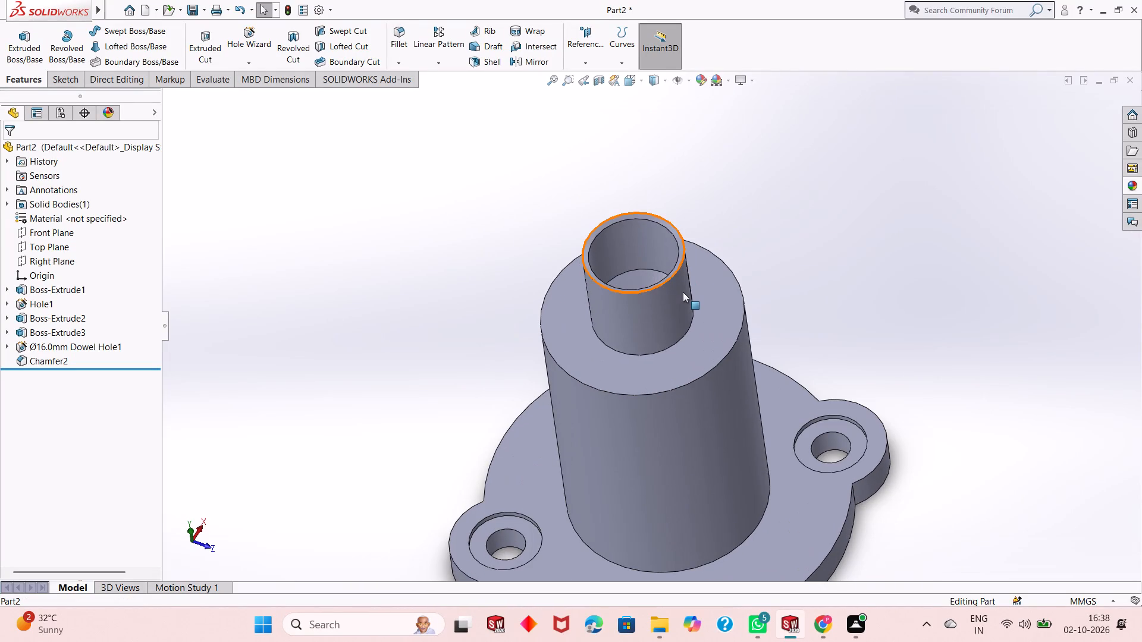
middle_click_drag(688, 328, 689, 293)
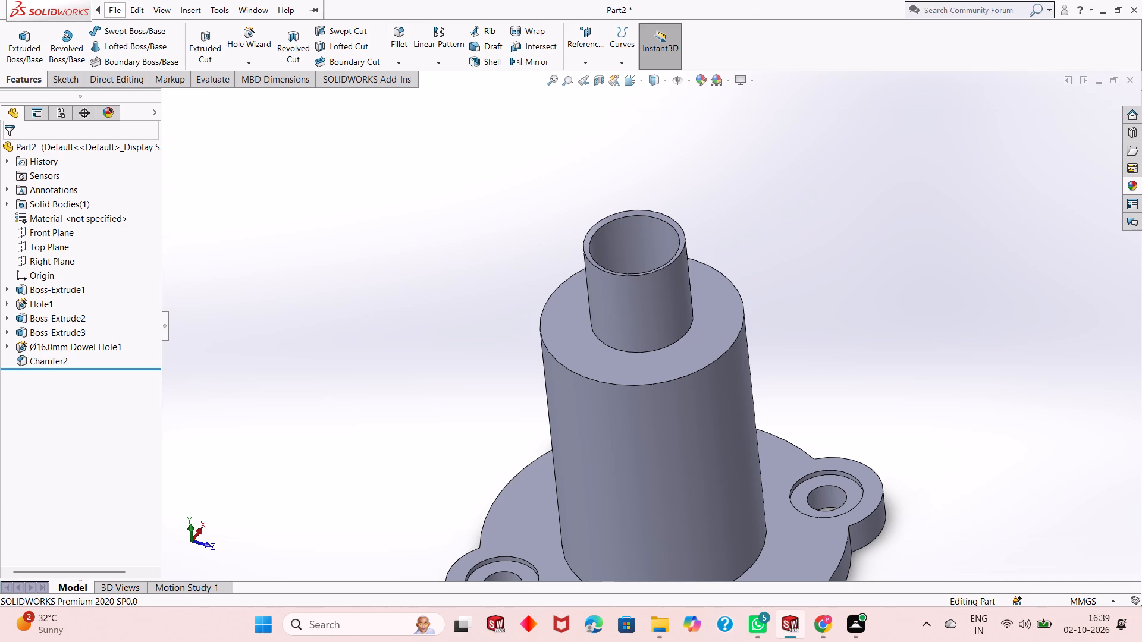
left_click(683, 188)
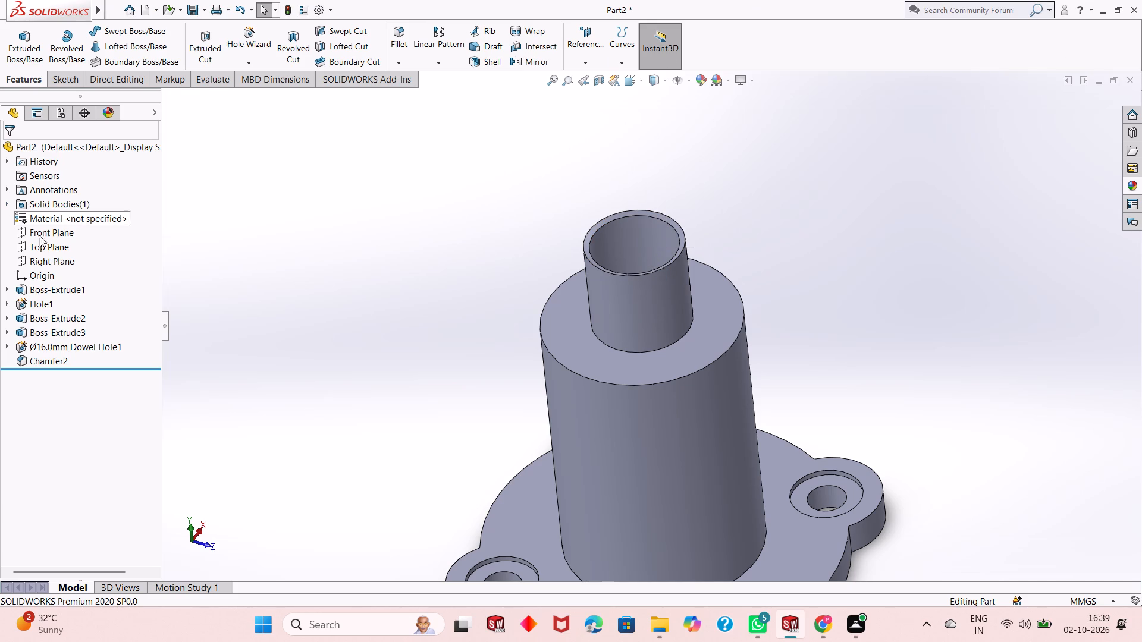
right_click(30, 359)
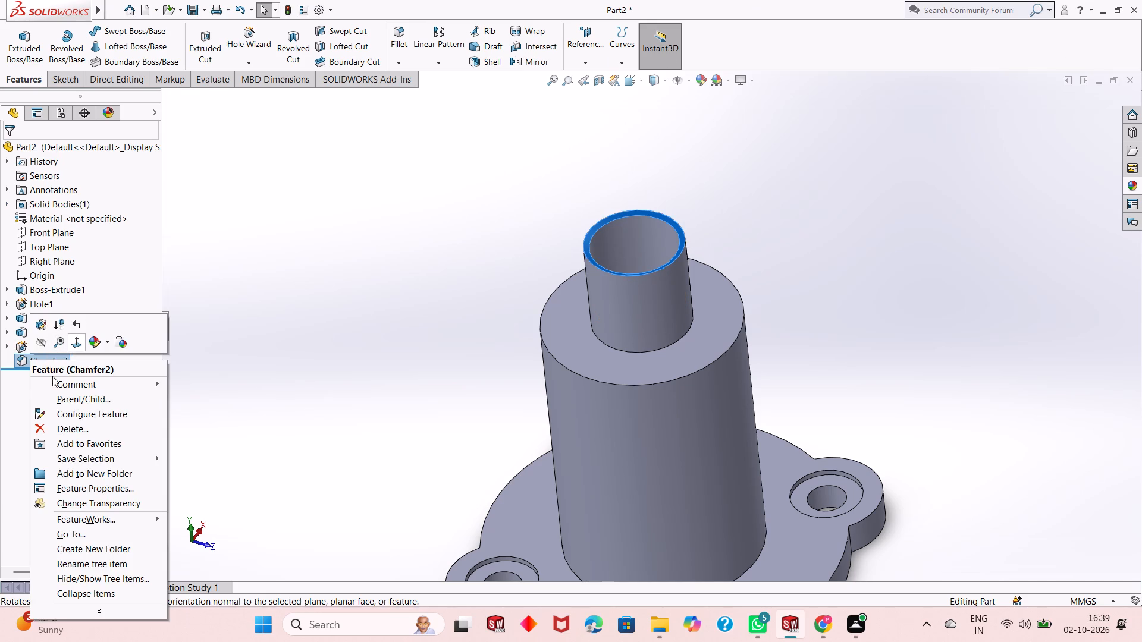
left_click(55, 430)
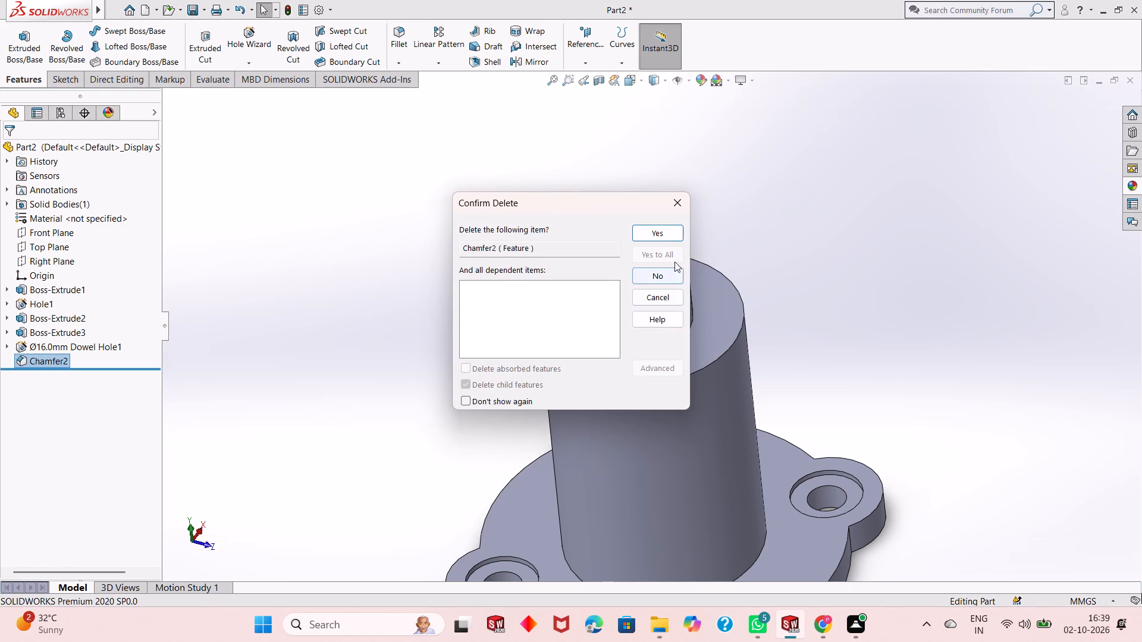
left_click(680, 241)
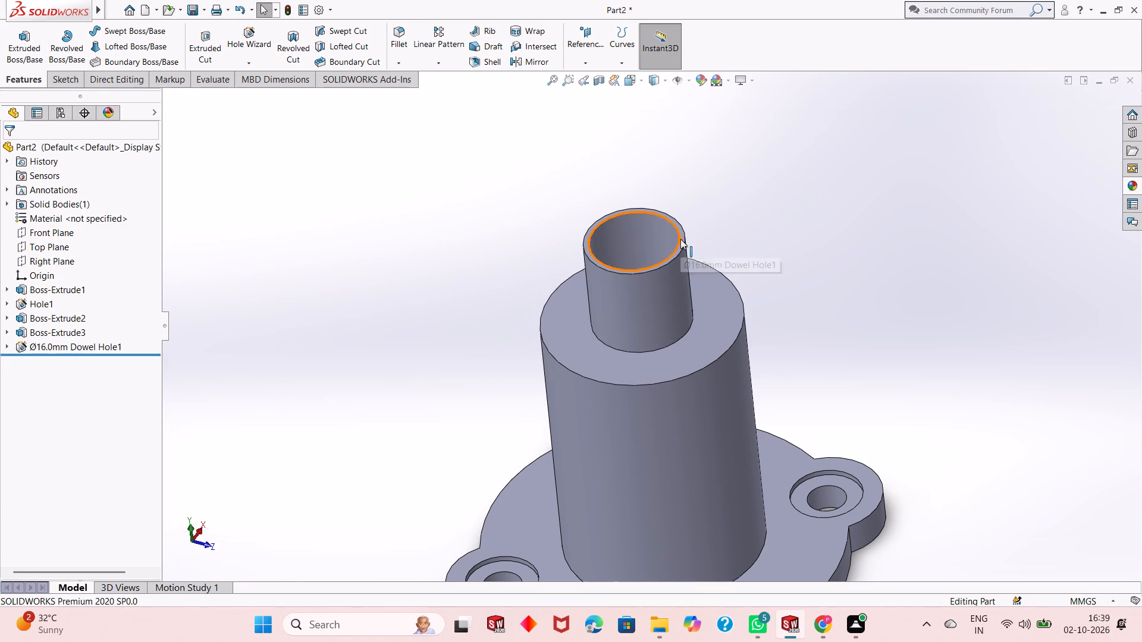
left_click(767, 218)
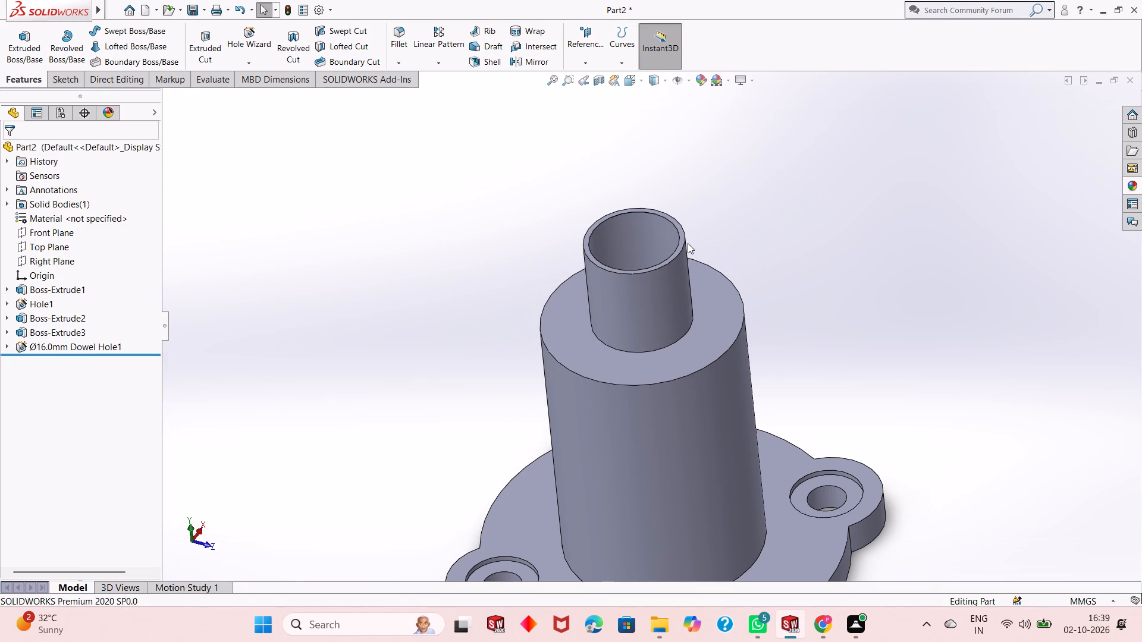
Edit the Ø16 dowel hole in the upper boss and set its diameter tolerance type to Fit.
left_click(91, 346)
left_click(105, 316)
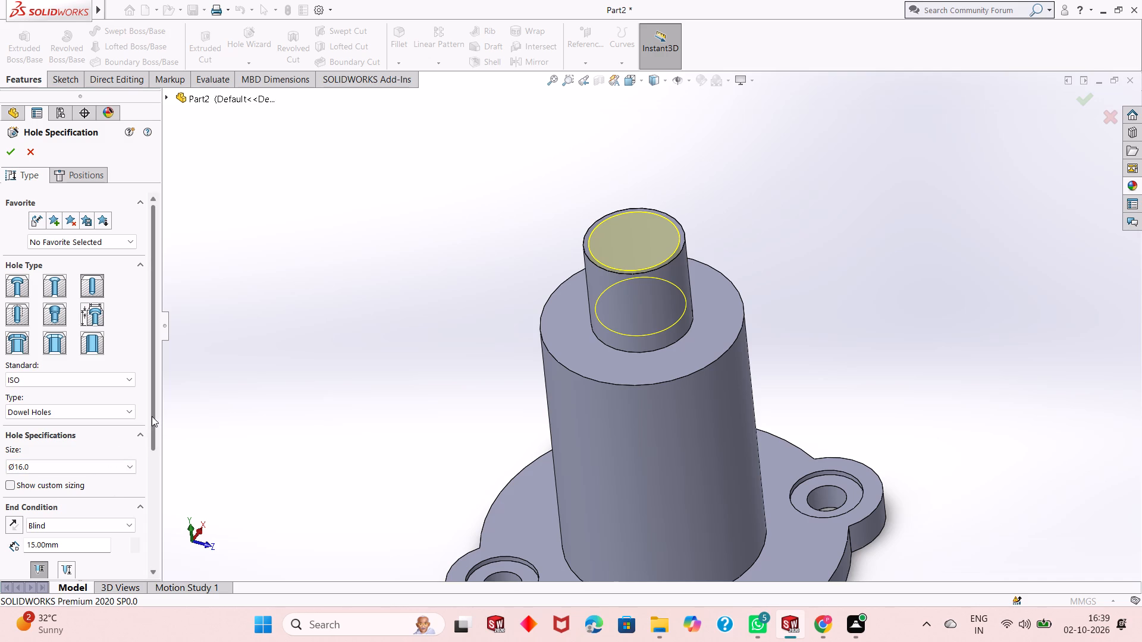
left_click_drag(152, 416, 136, 462)
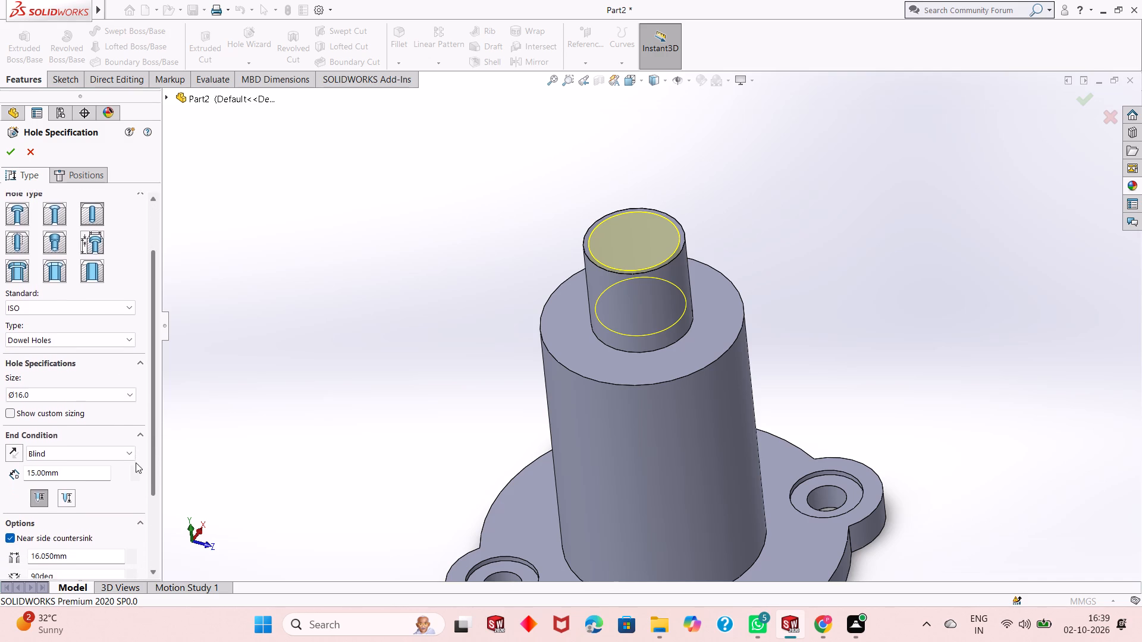
left_click_drag(136, 462, 113, 562)
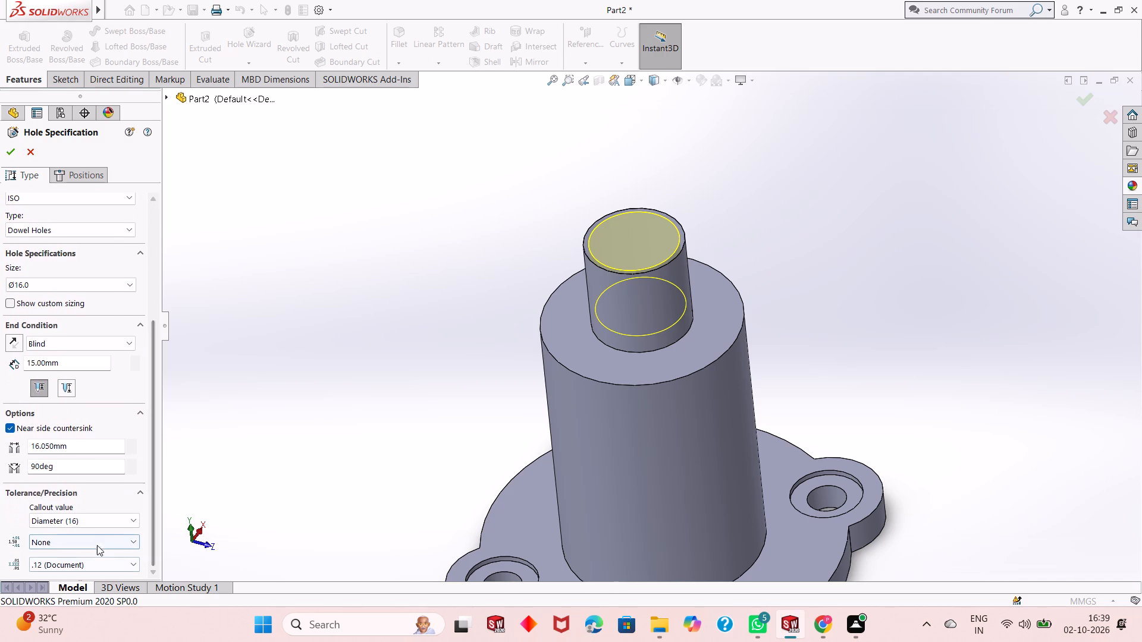
left_click(96, 538)
left_click(94, 512)
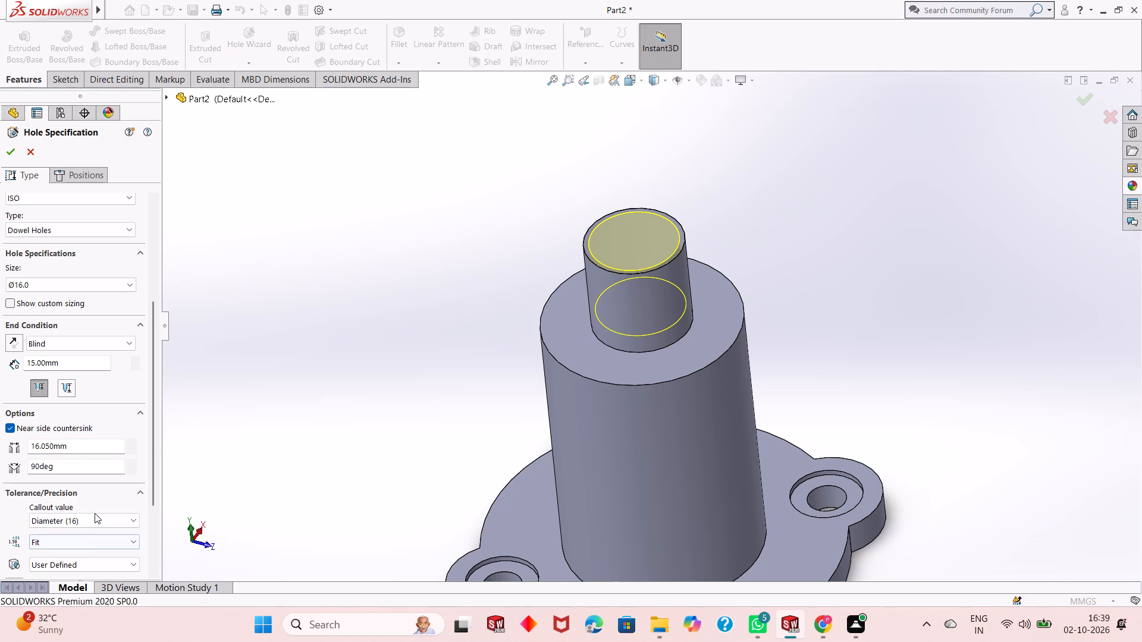
left_click_drag(158, 500, 152, 518)
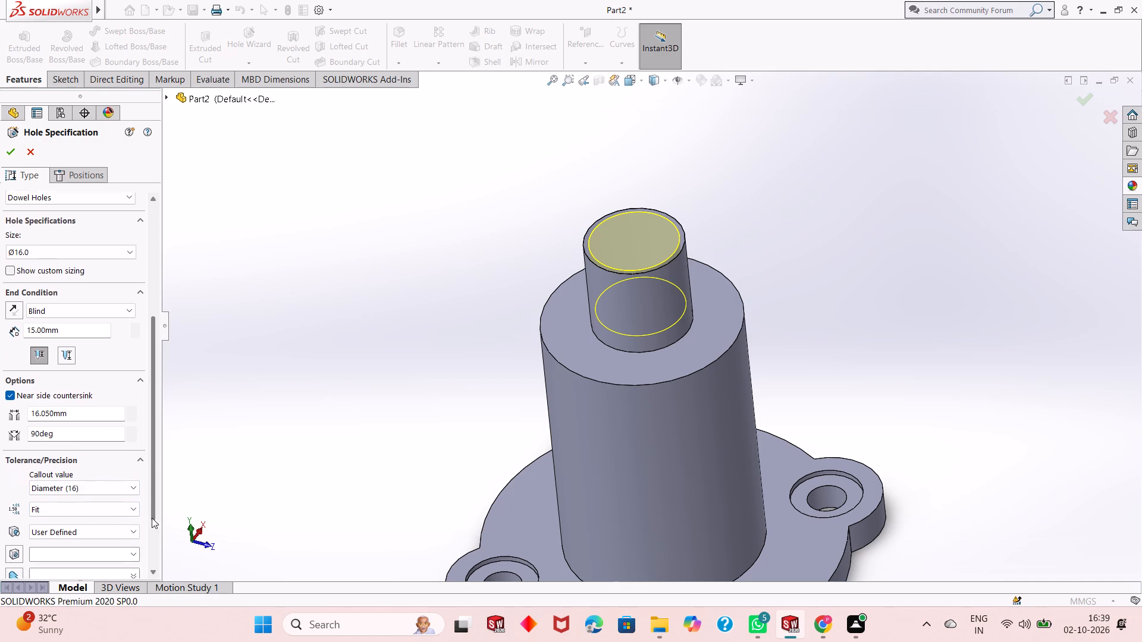
left_click_drag(152, 518, 146, 543)
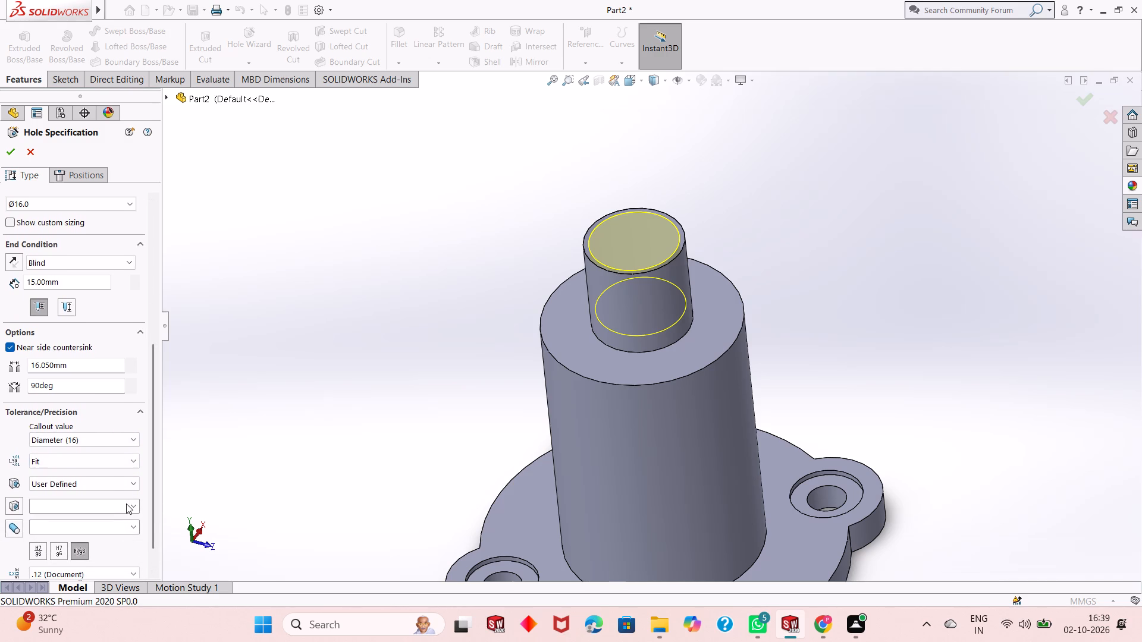
Set the dowel hole's user-defined hole fit to H9 and apply the edited hole.
left_click(140, 506)
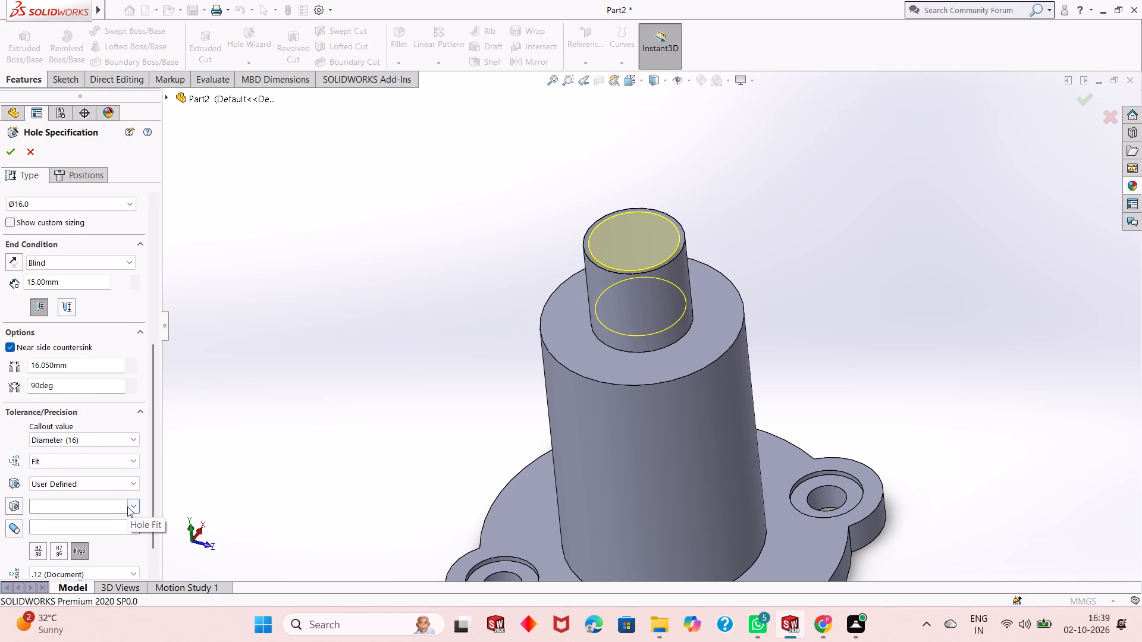
left_click(128, 506)
scroll(85, 516, "down", 11)
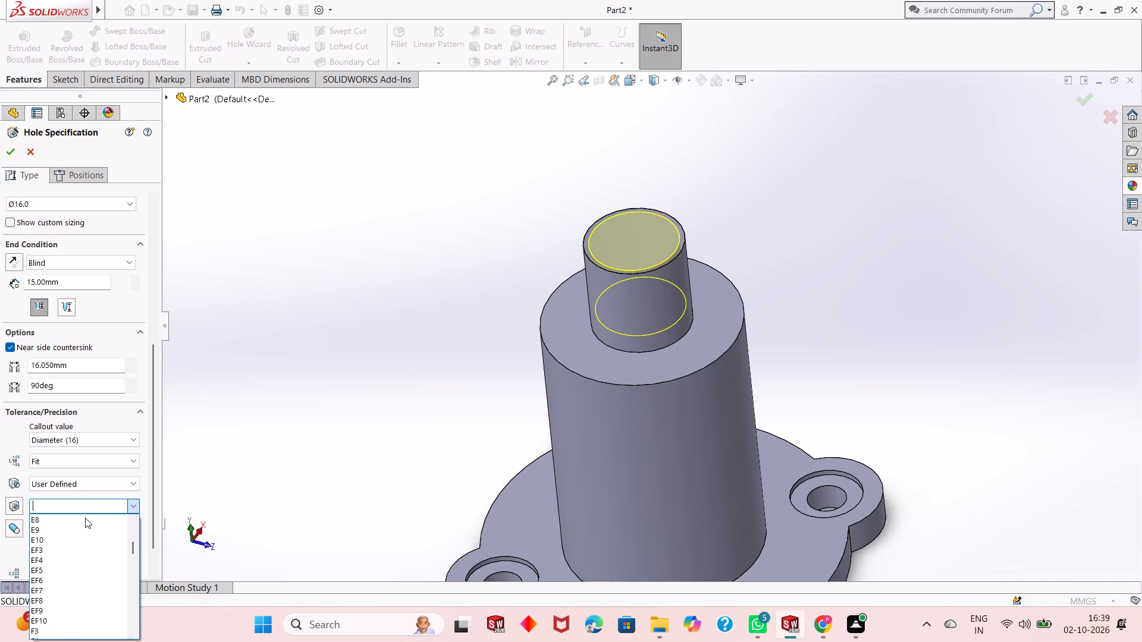
scroll(85, 518, "down", 6)
left_click(93, 512)
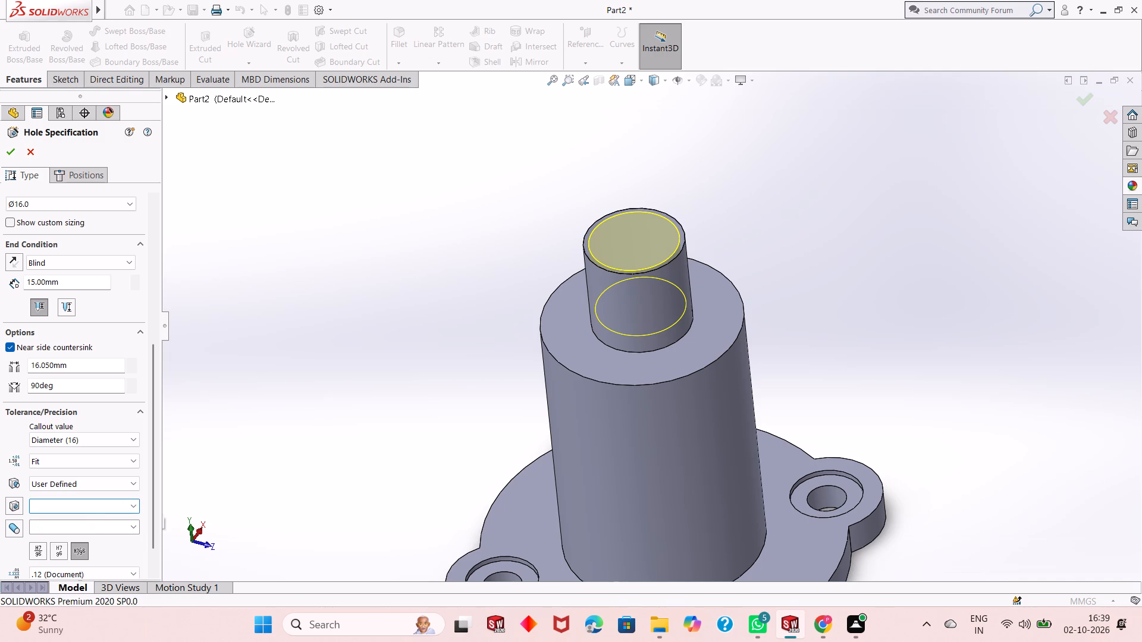
left_click(96, 509)
left_click(98, 509)
left_click(98, 509)
key("h")
key("9")
key("BackSpace")
key("BackSpace")
key("BackSpace")
key("BackSpace")
key("shift+h")
key("9")
key("Return")
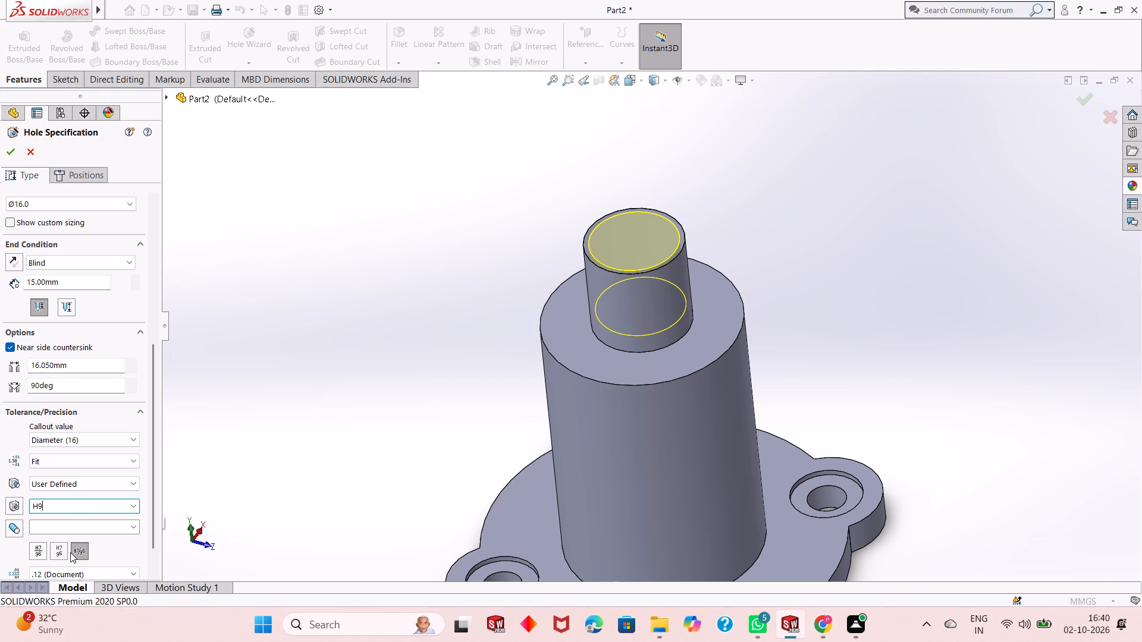
left_click(71, 554)
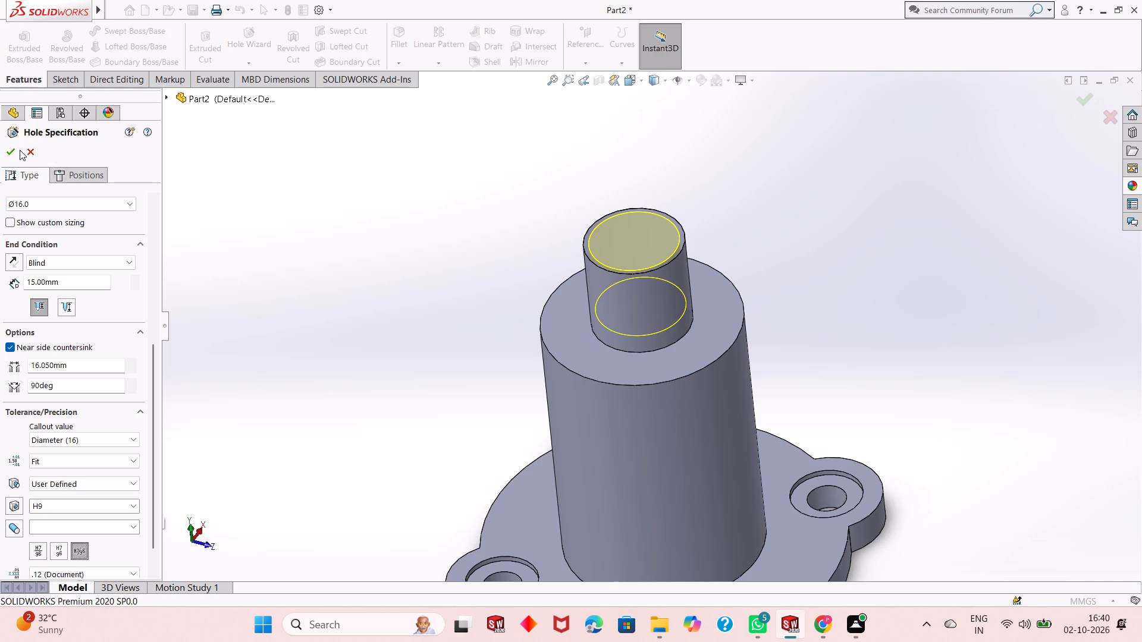
left_click(15, 150)
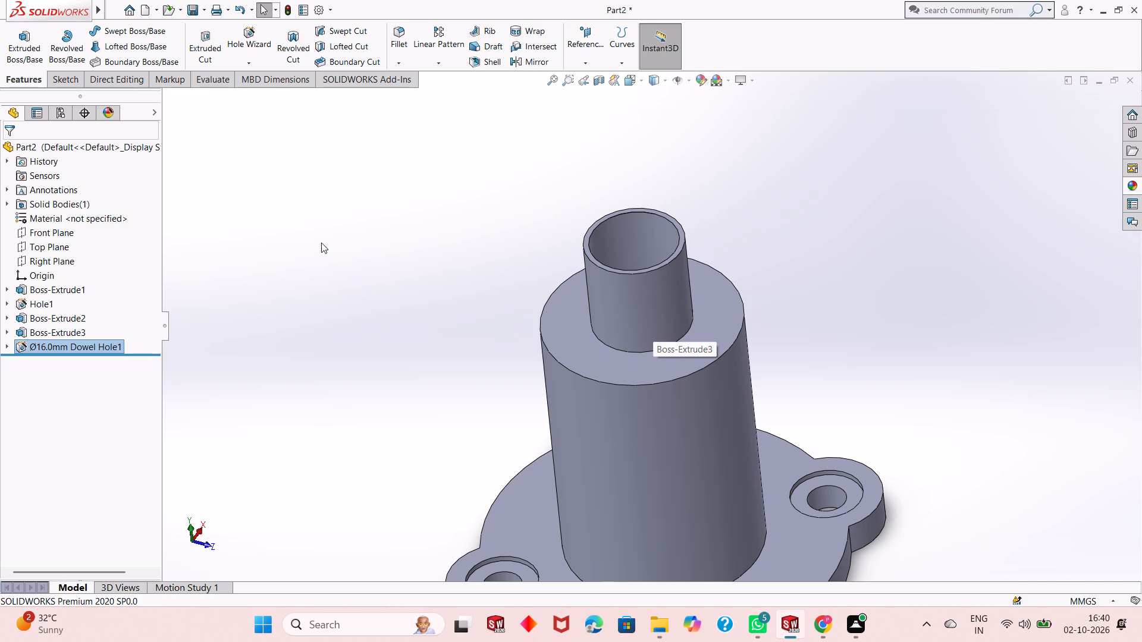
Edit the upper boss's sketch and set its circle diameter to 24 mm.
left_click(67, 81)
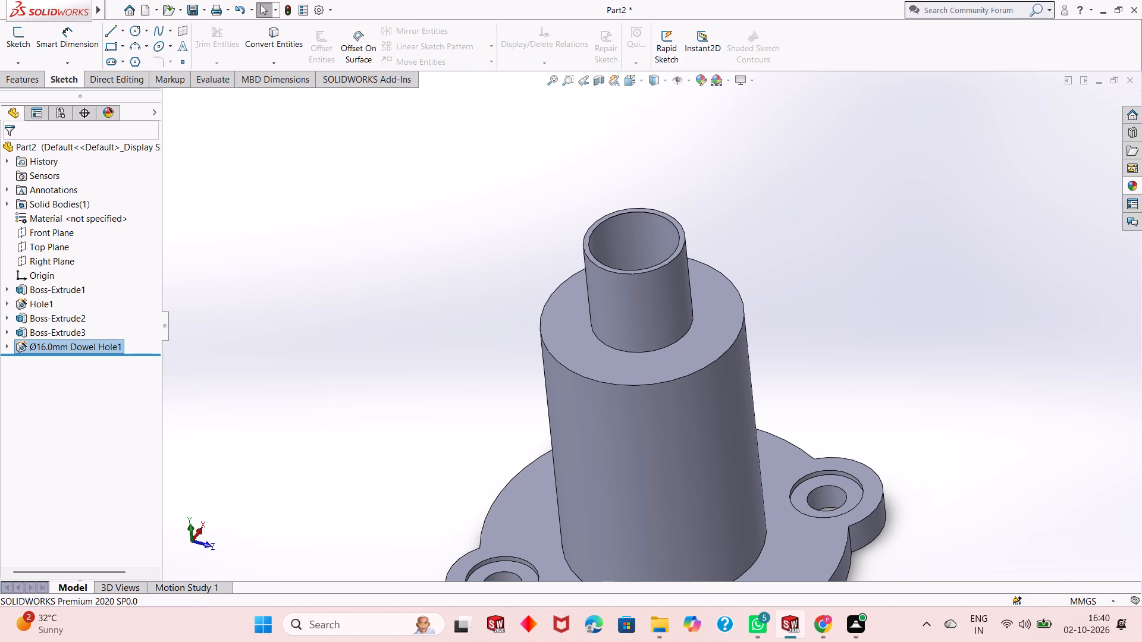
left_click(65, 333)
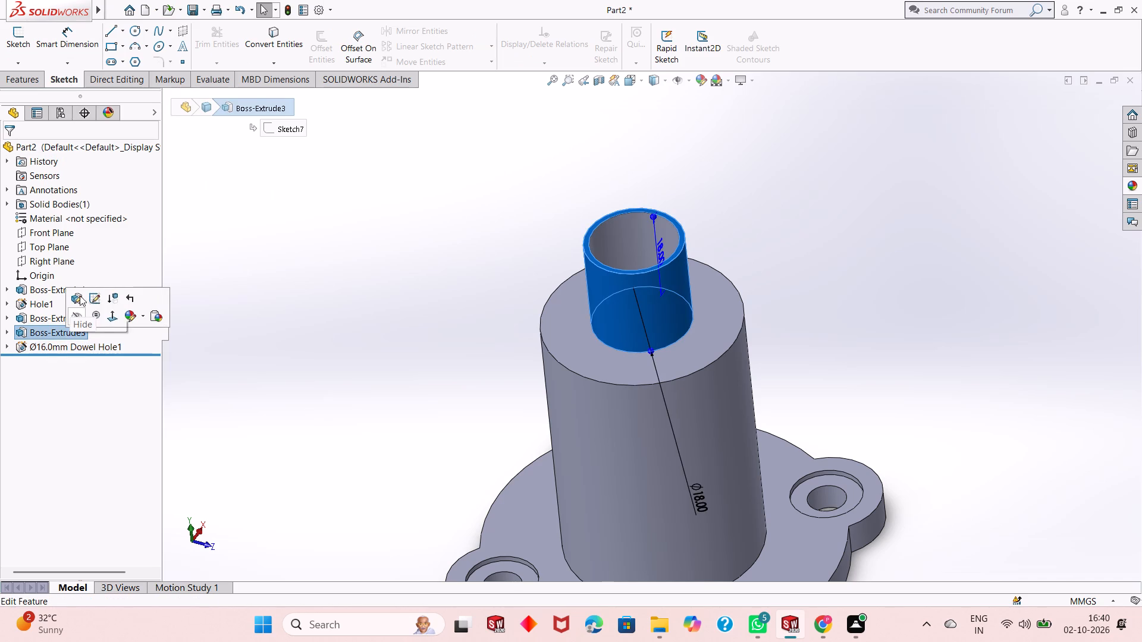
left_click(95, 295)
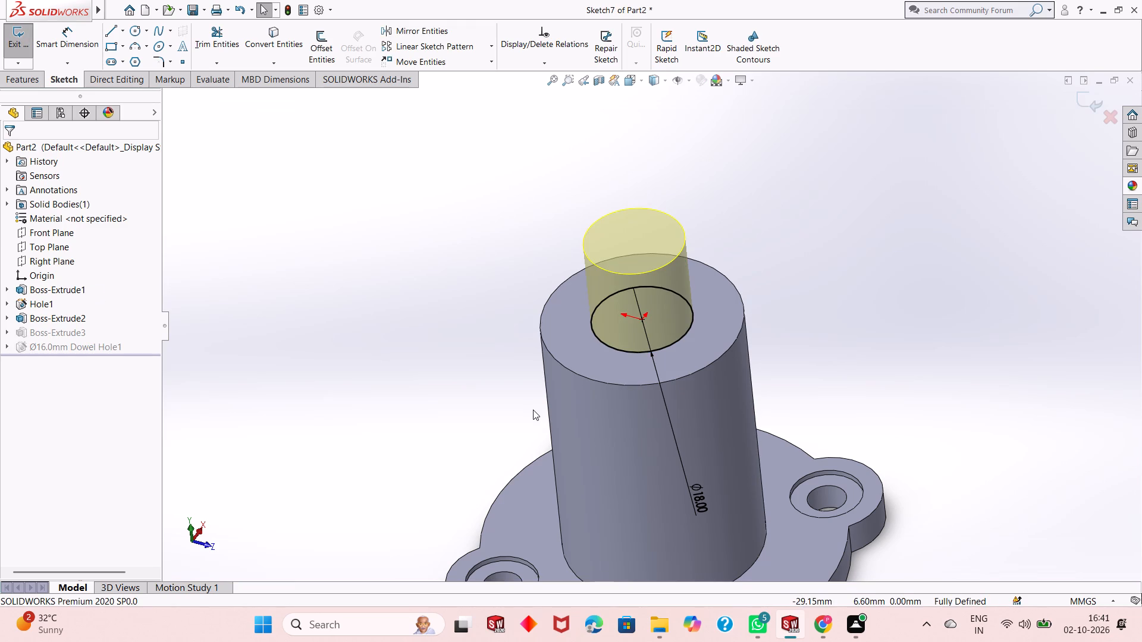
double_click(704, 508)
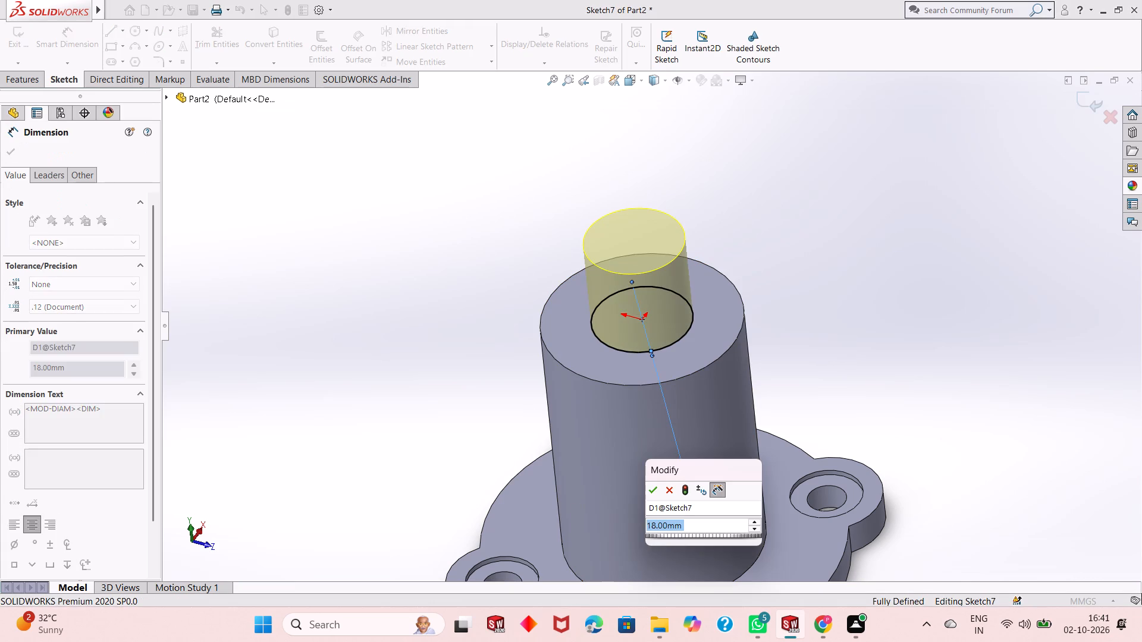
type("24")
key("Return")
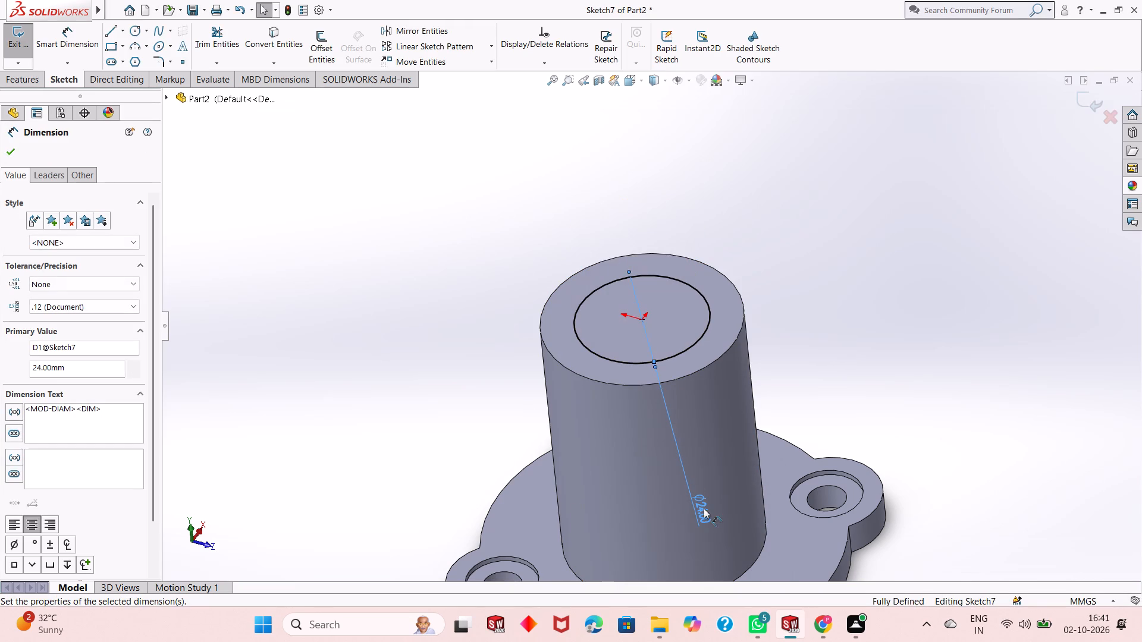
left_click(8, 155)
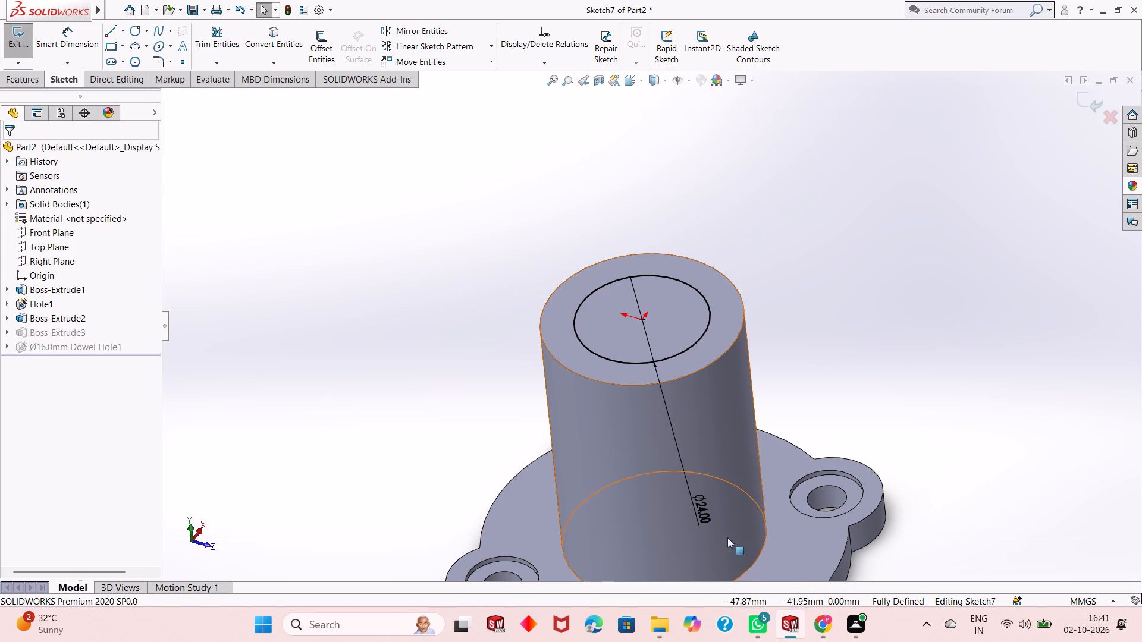
Set the upper boss's circle diameter to 22 mm and exit the sketch to rebuild the part.
double_click(702, 517)
type("22")
key("Return")
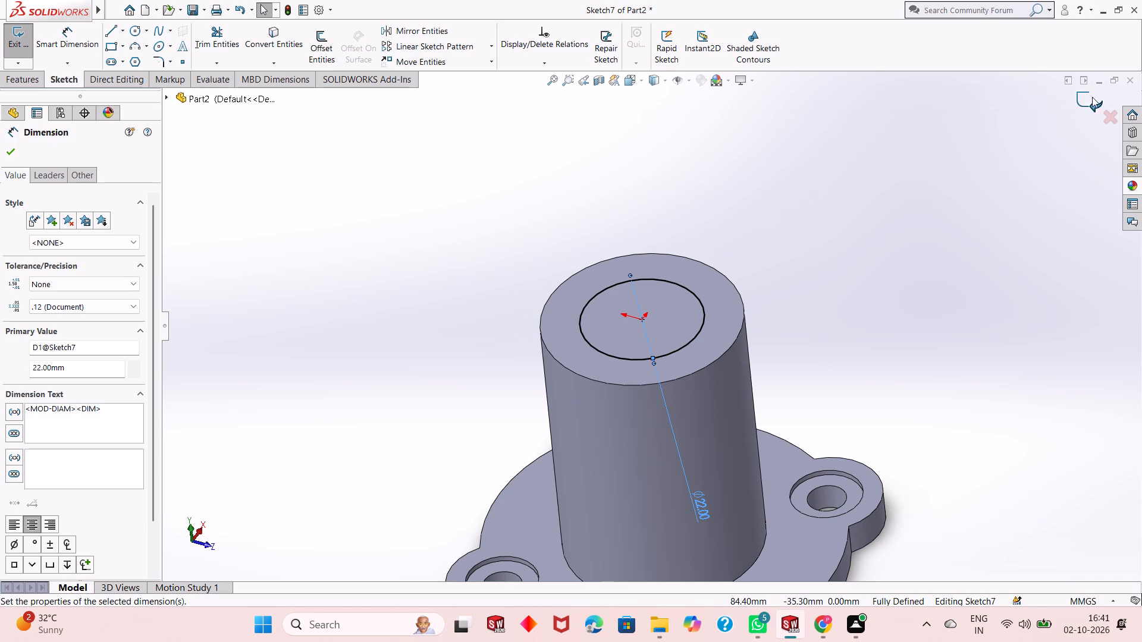
left_click(1083, 109)
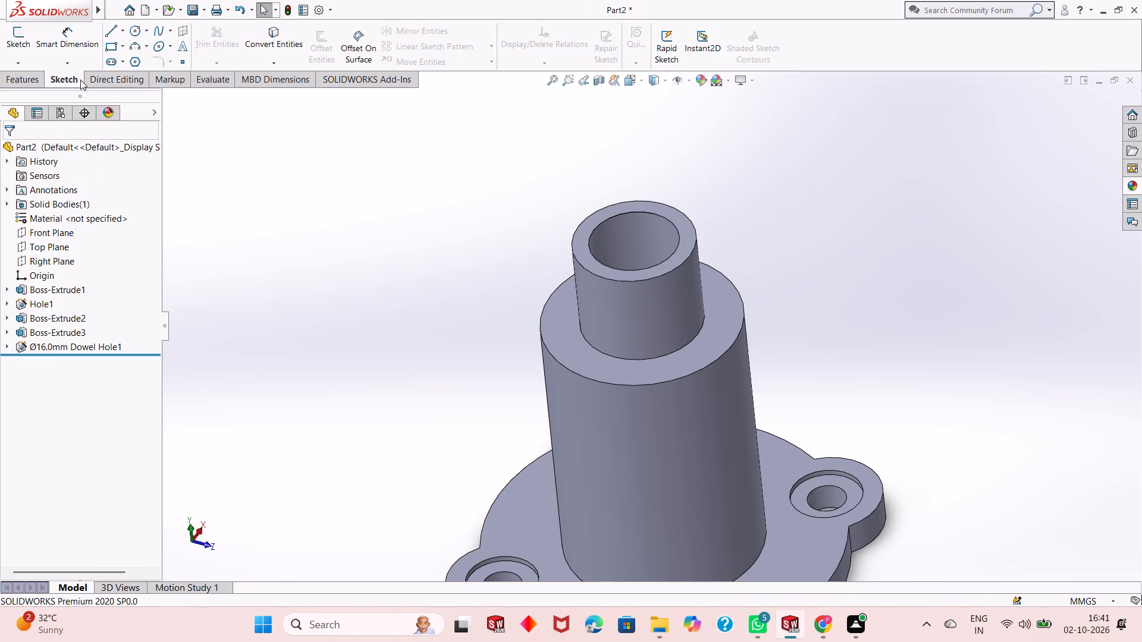
Chamfer the upper boss's outer top edge with a symmetric 2 mm distance-distance chamfer.
left_click(16, 75)
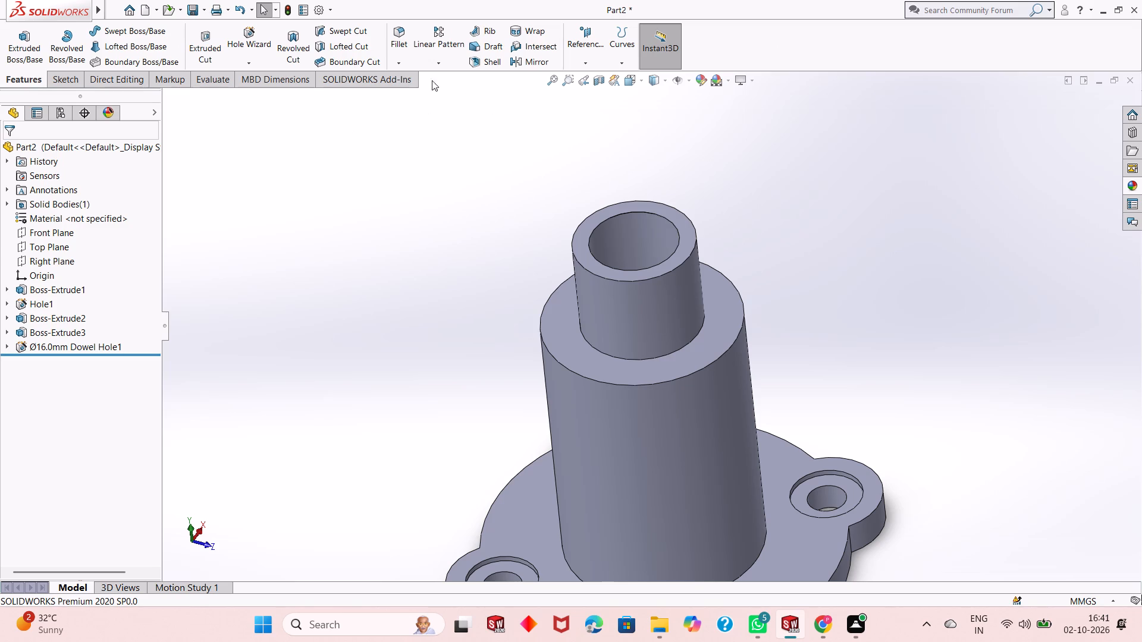
left_click(407, 67)
left_click(403, 65)
left_click(403, 65)
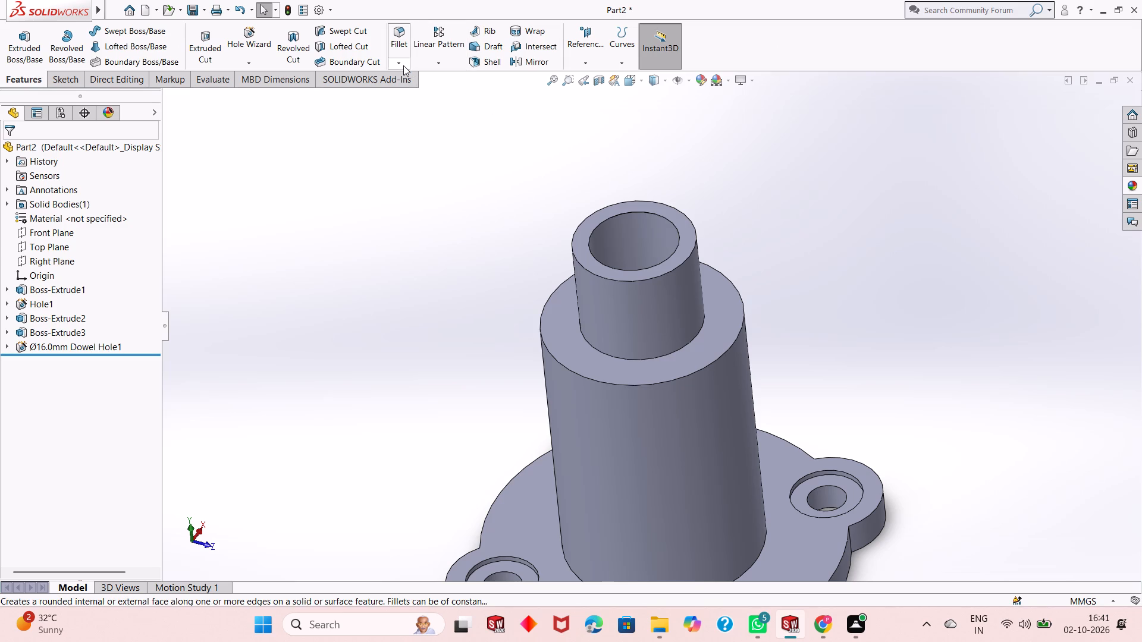
left_click(403, 65)
left_click(393, 86)
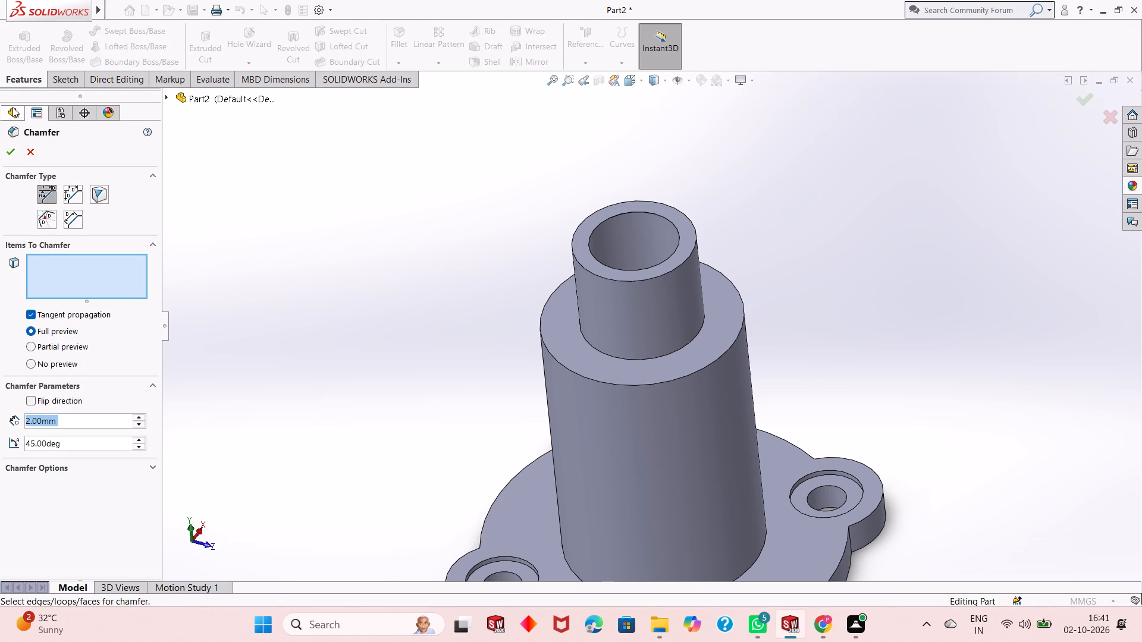
left_click(73, 192)
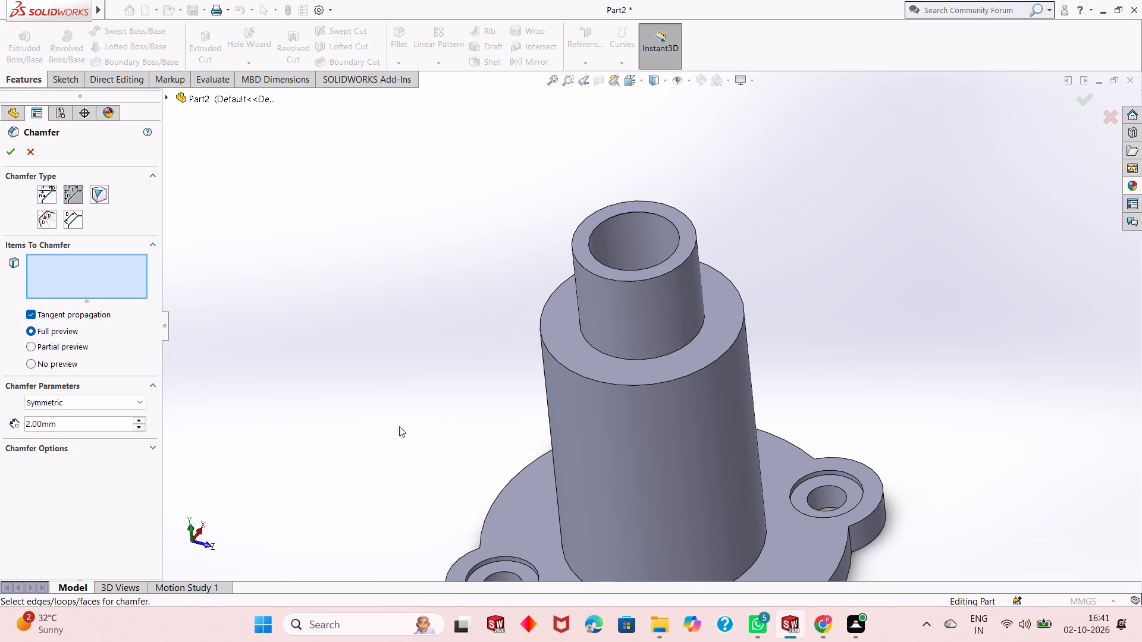
left_click(643, 281)
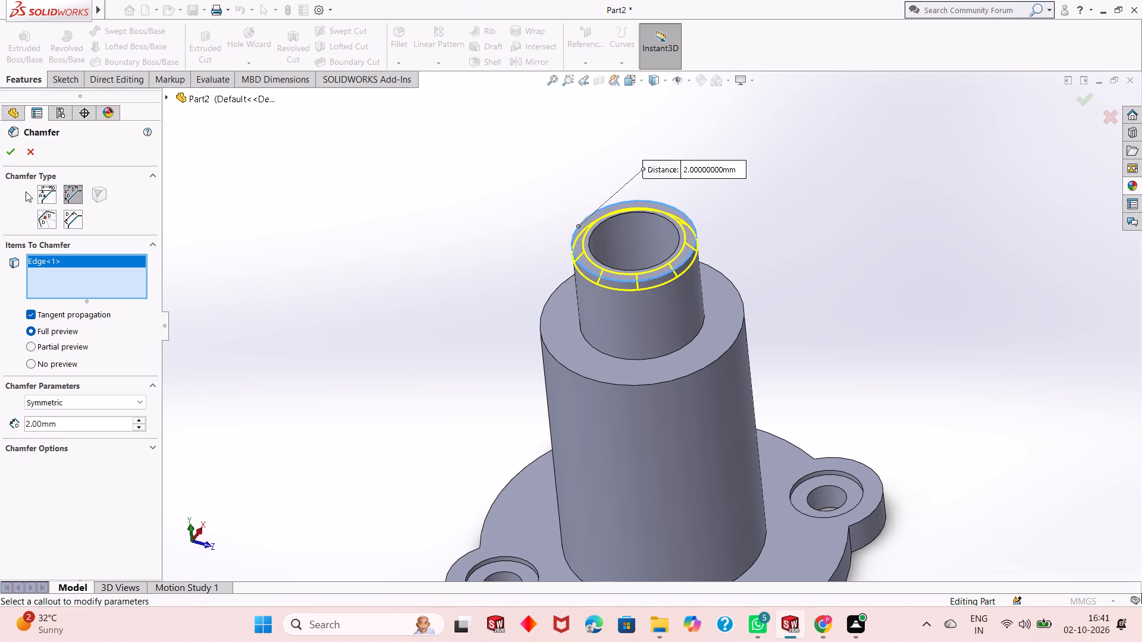
left_click(13, 146)
left_click(344, 250)
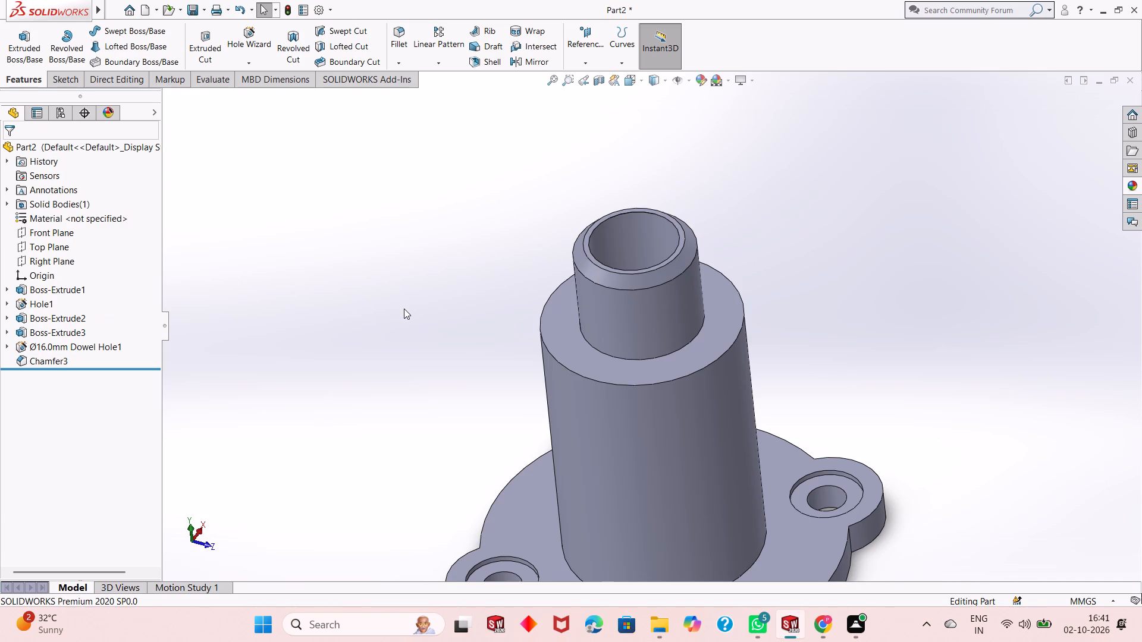
Edit the upper boss's sketch, set its circle diameter to 23 mm and exit the sketch to rebuild the part.
middle_click_drag(396, 309, 387, 287)
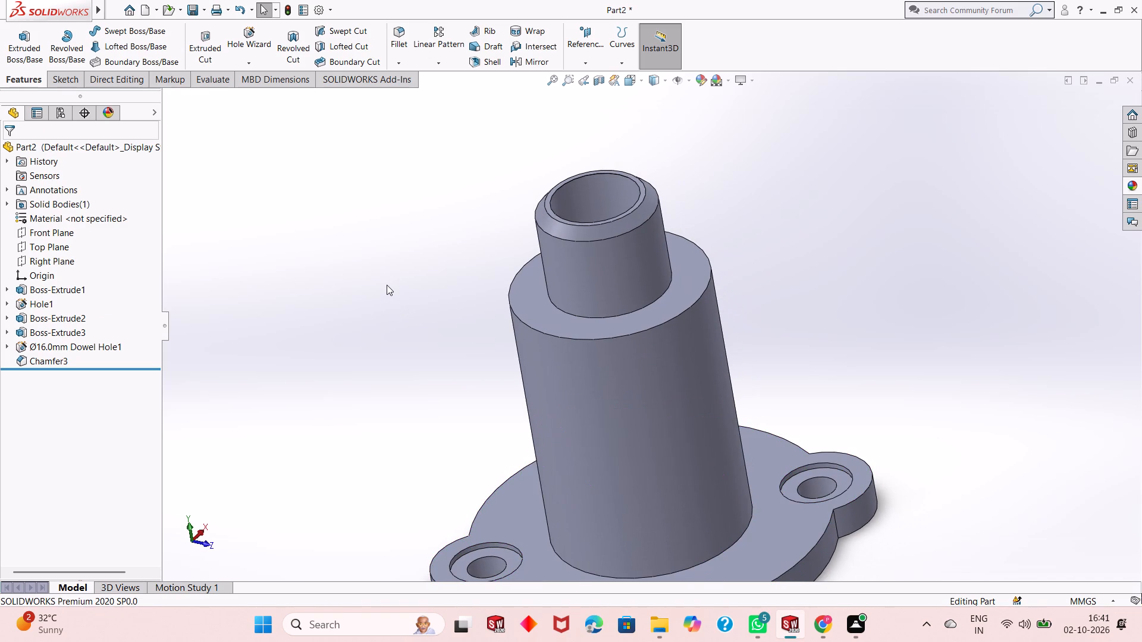
scroll(587, 213, "down", 4)
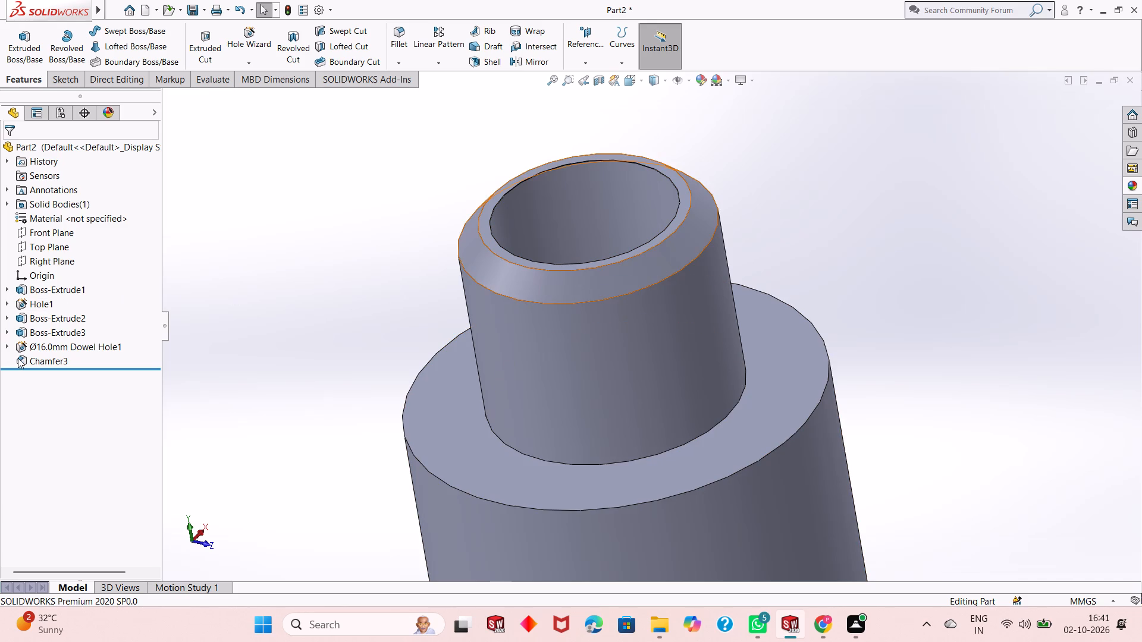
right_click(78, 331)
left_click(106, 293)
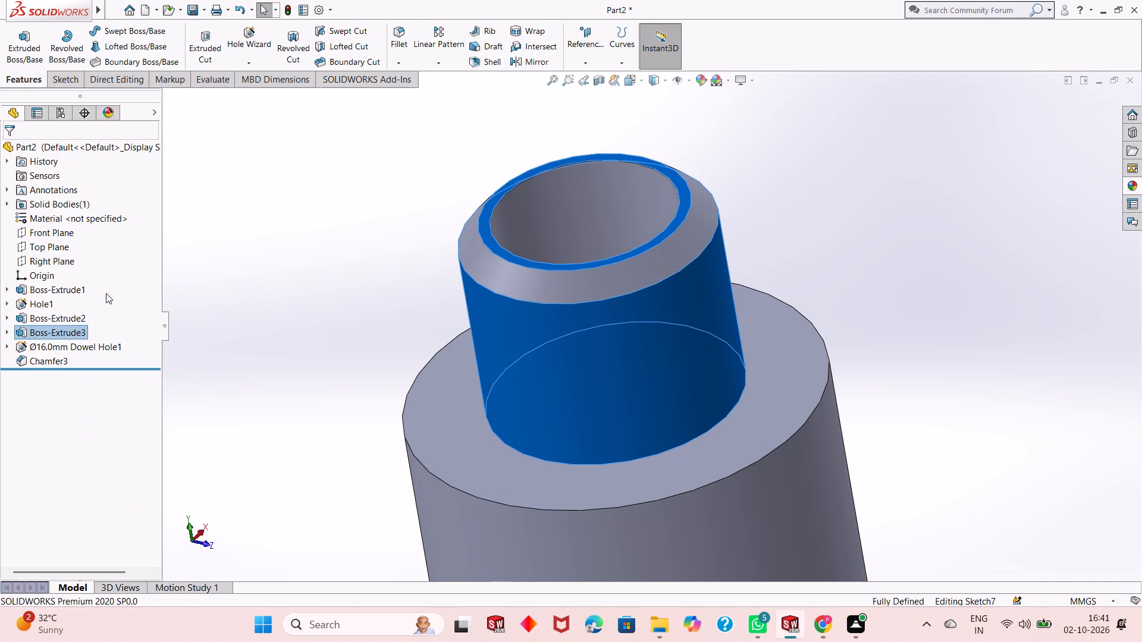
scroll(702, 480, "up", 5)
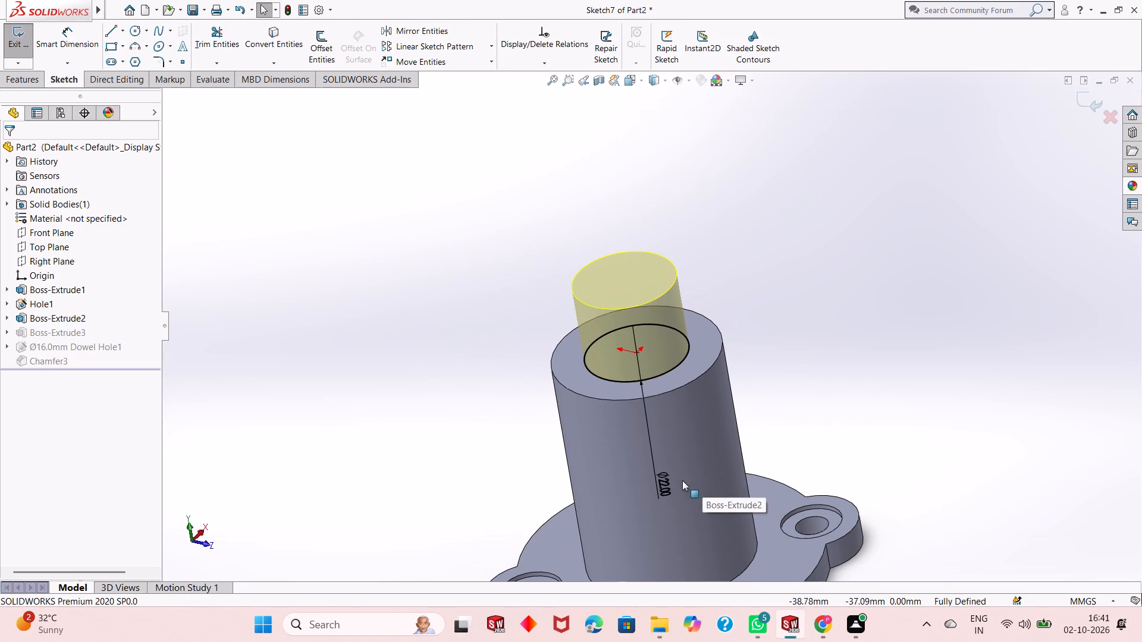
double_click(657, 480)
type("23")
key("Return")
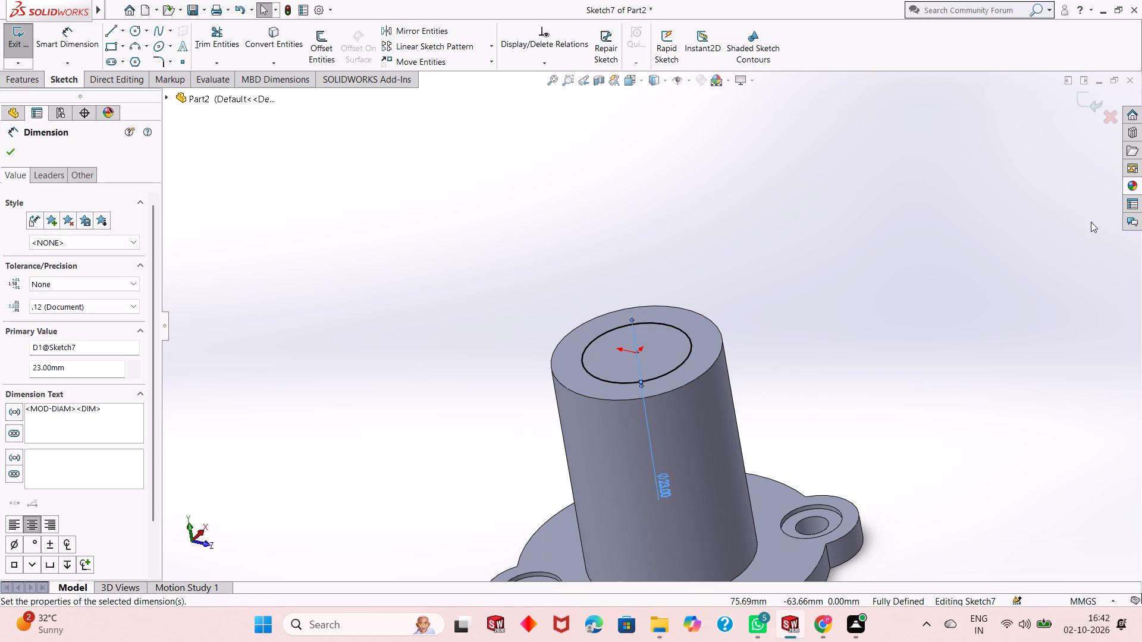
left_click(1086, 108)
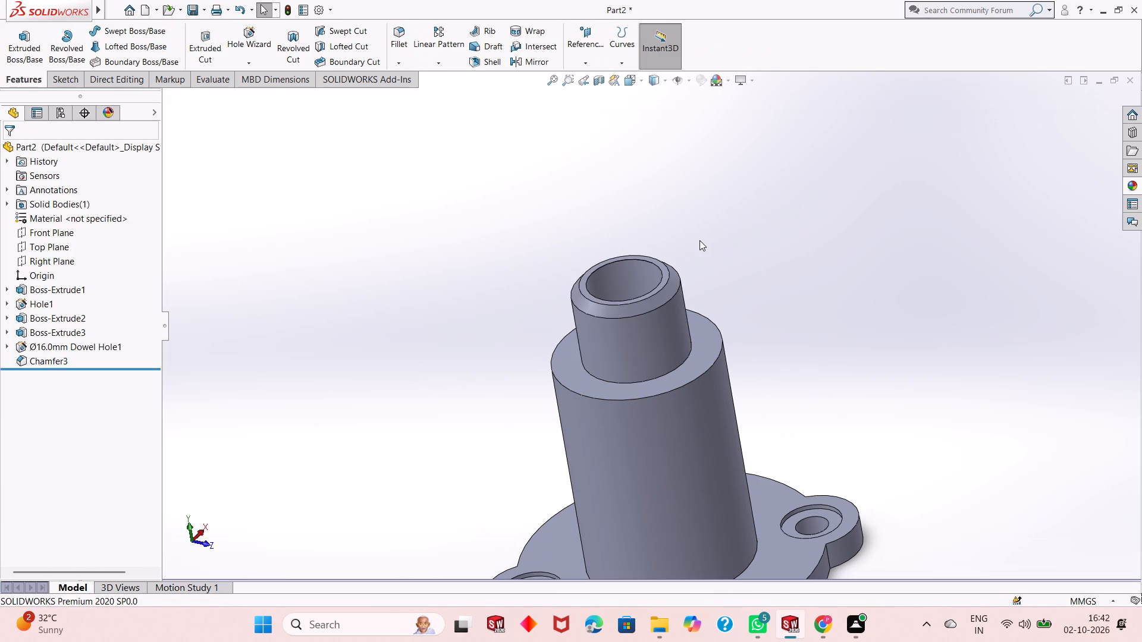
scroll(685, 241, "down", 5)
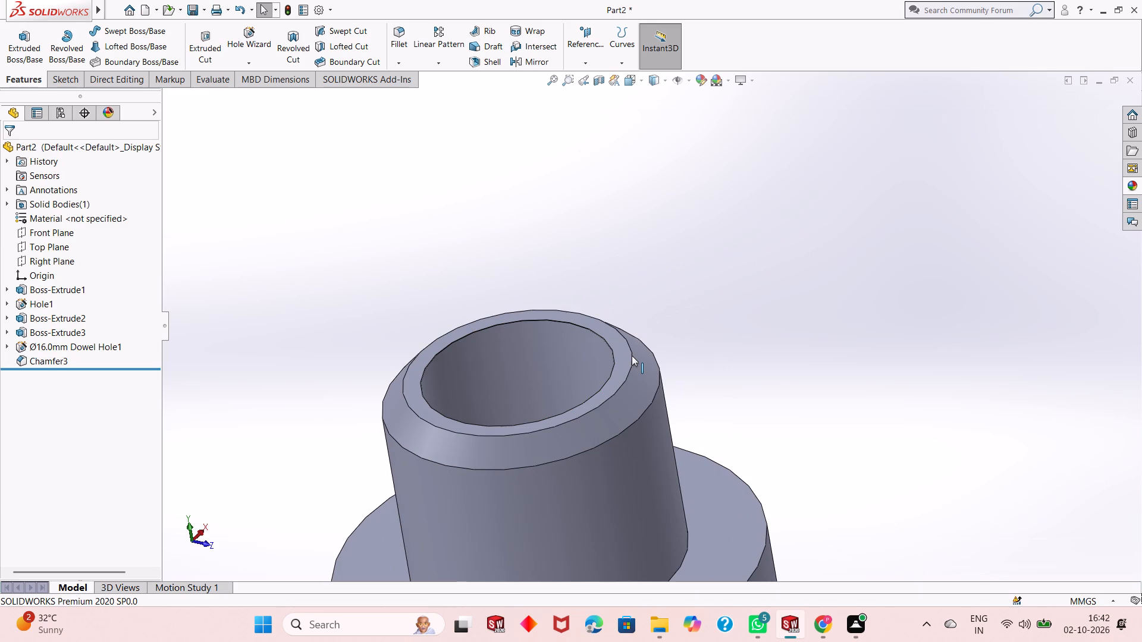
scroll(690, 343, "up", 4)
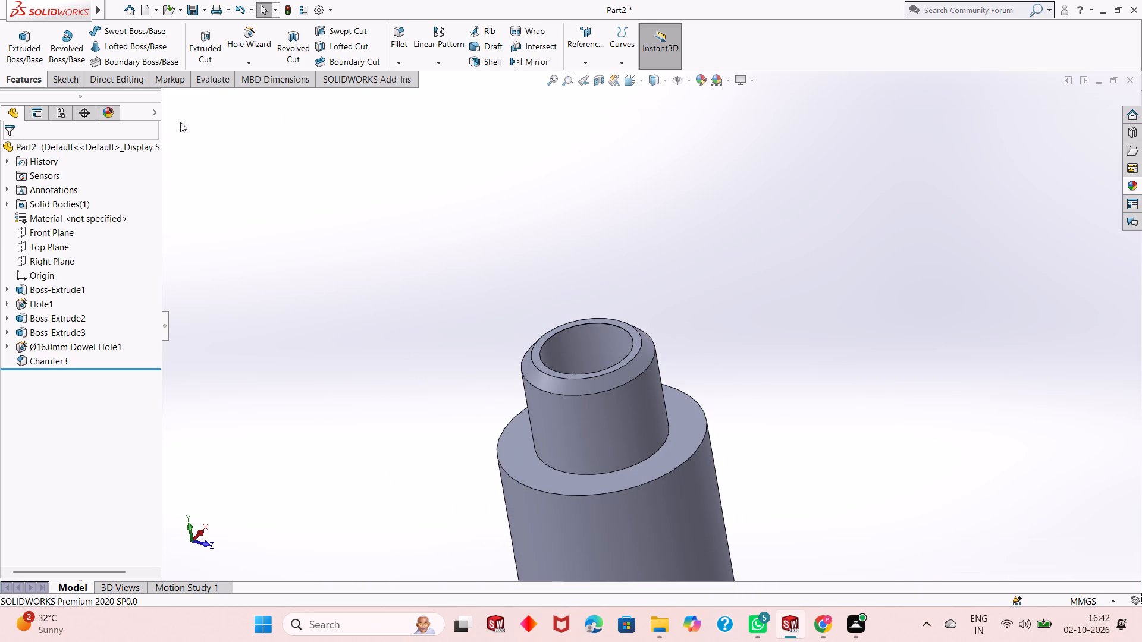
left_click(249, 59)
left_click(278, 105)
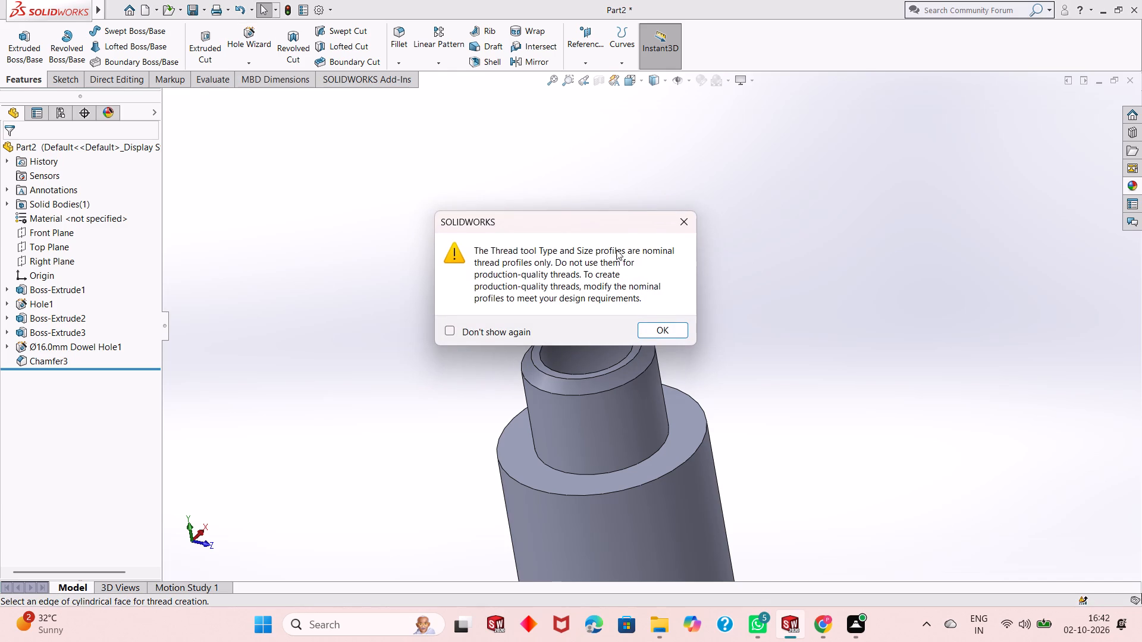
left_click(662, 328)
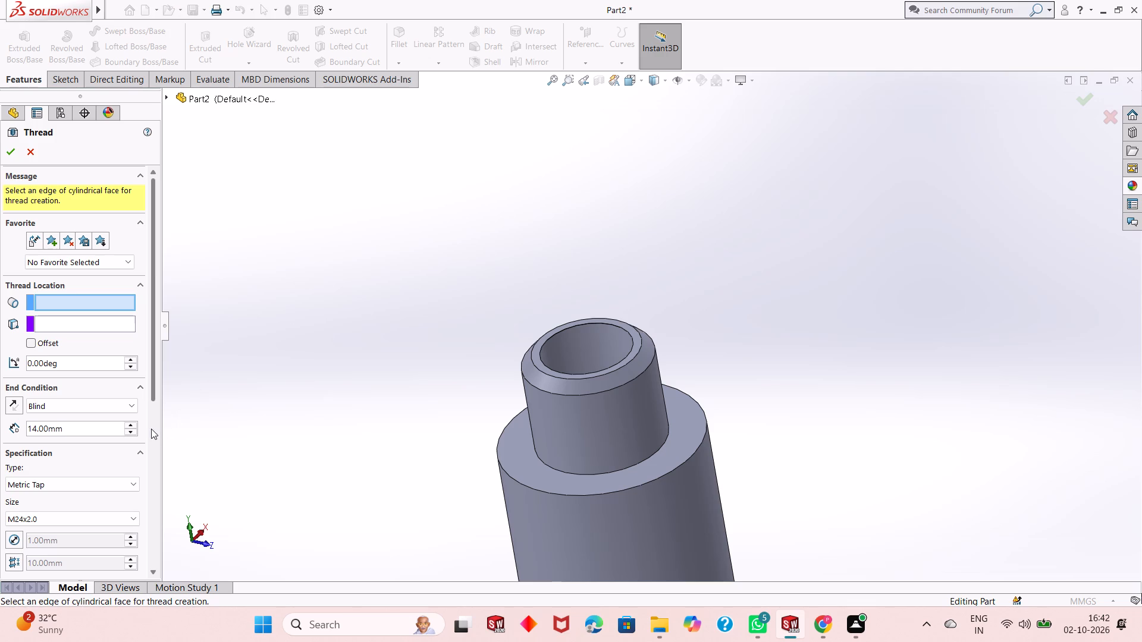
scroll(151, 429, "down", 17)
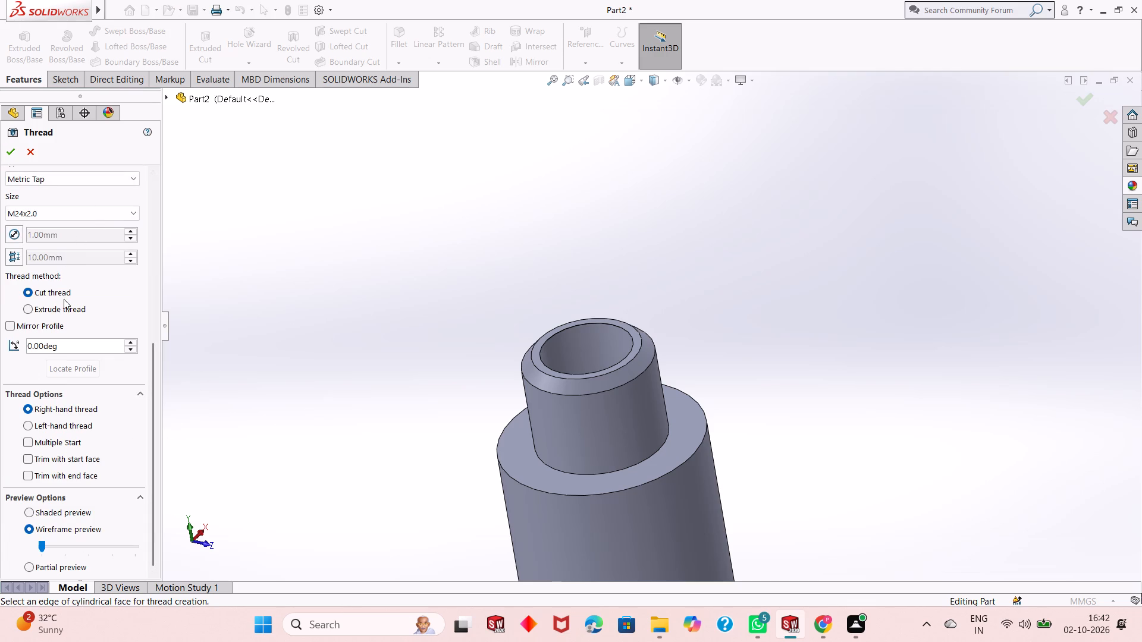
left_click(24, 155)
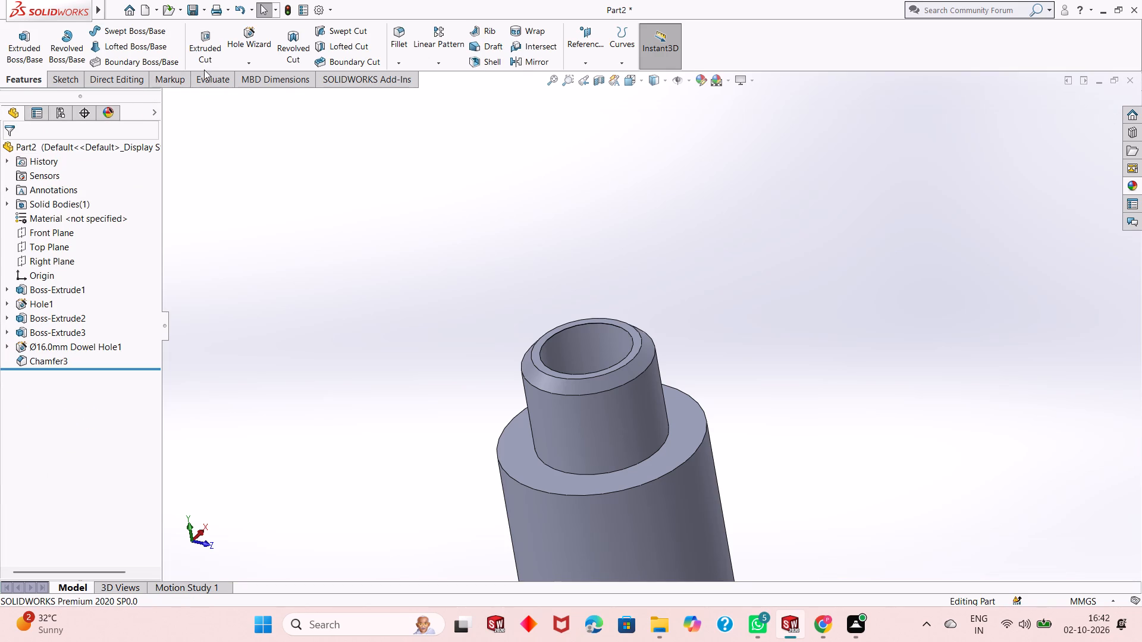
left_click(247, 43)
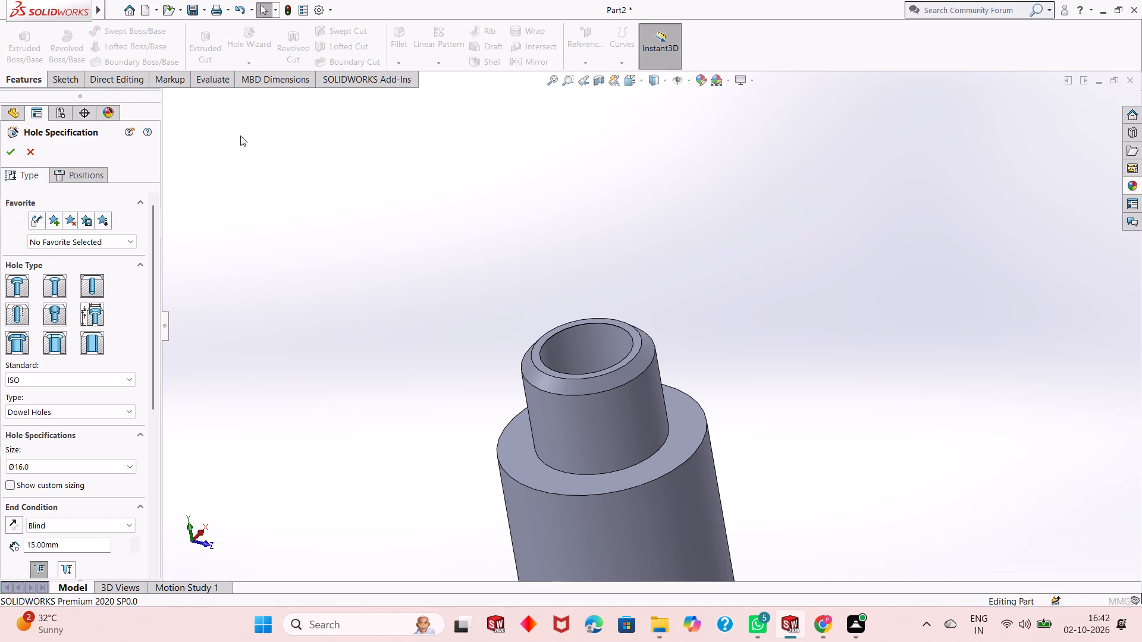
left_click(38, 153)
Start a Thread on the upper boss, using the chamfer's lower outer edge and the boss's top ring face as the start location.
left_click(248, 59)
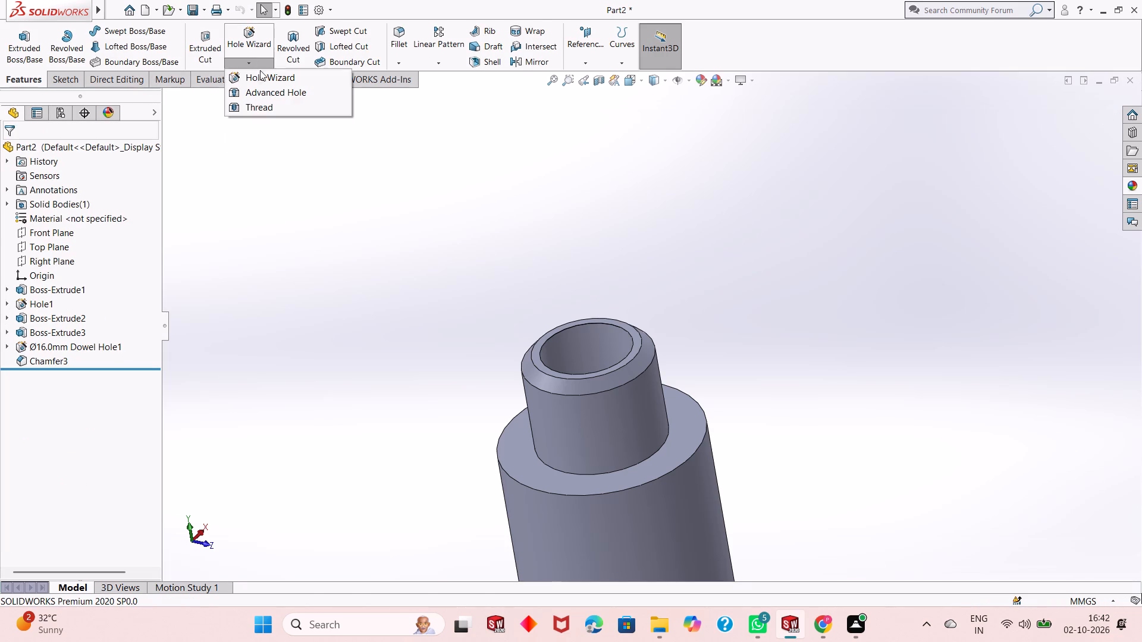
left_click(267, 105)
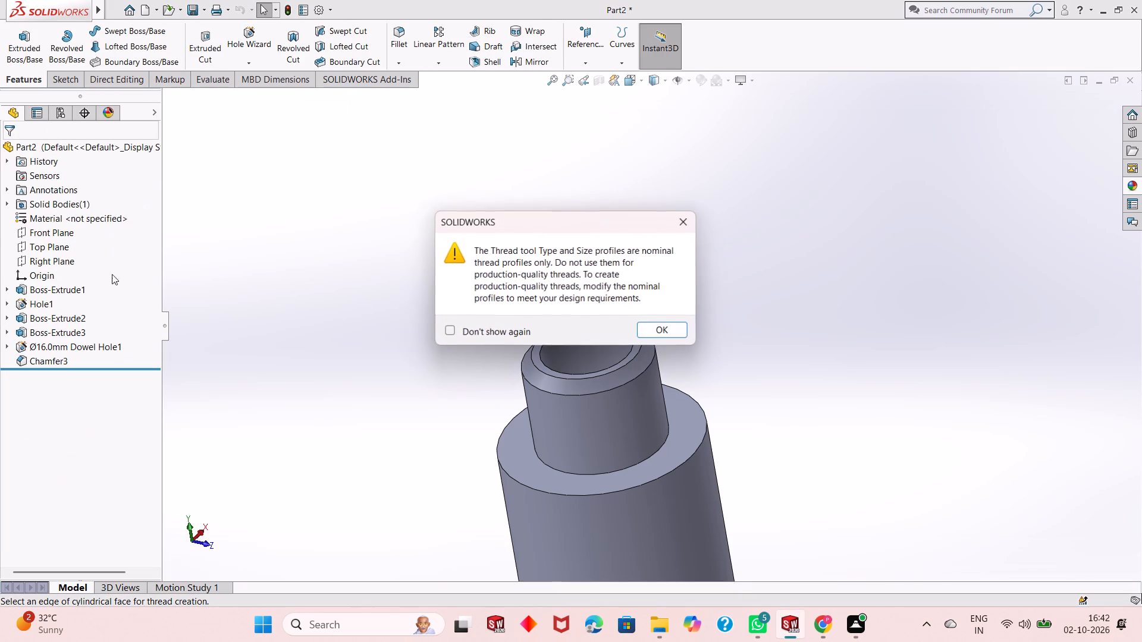
left_click(670, 336)
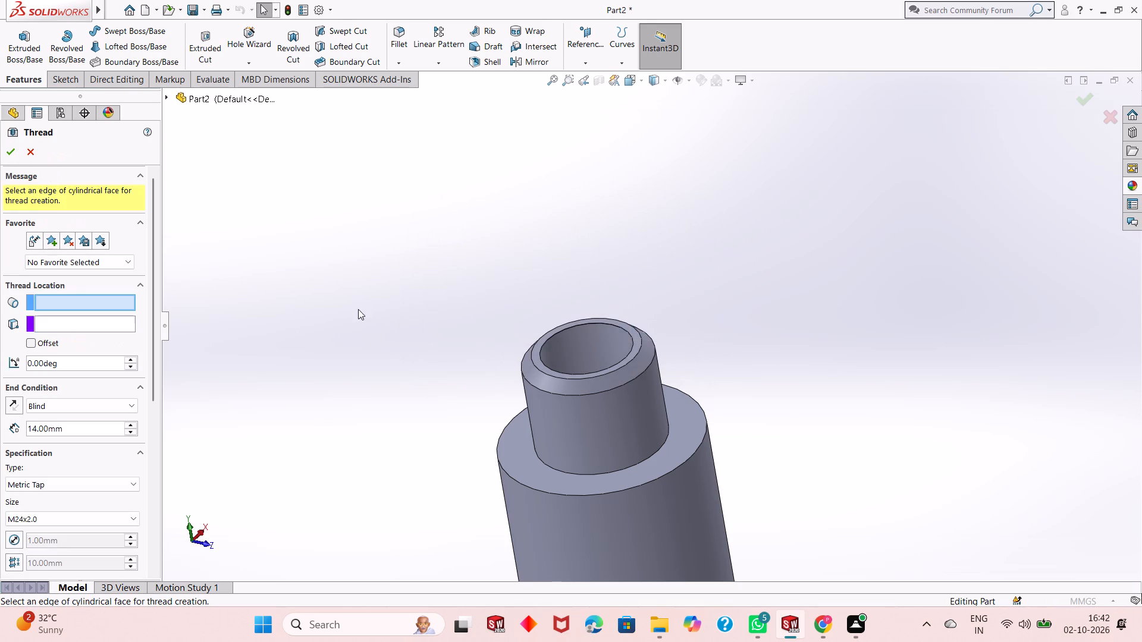
double_click(103, 302)
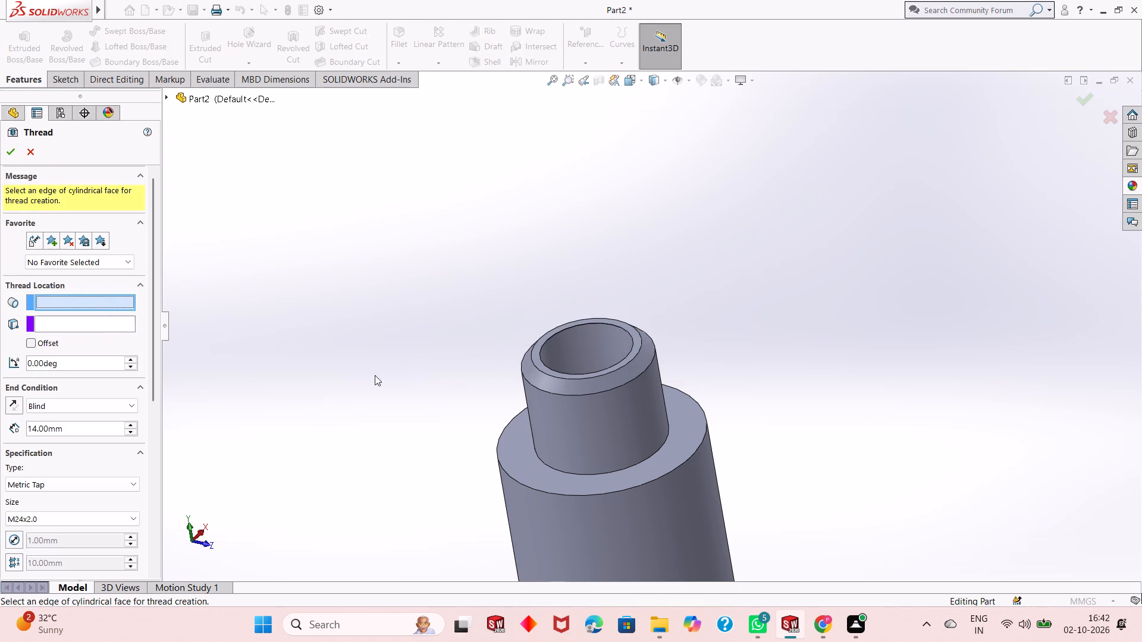
middle_click_drag(544, 291, 543, 297)
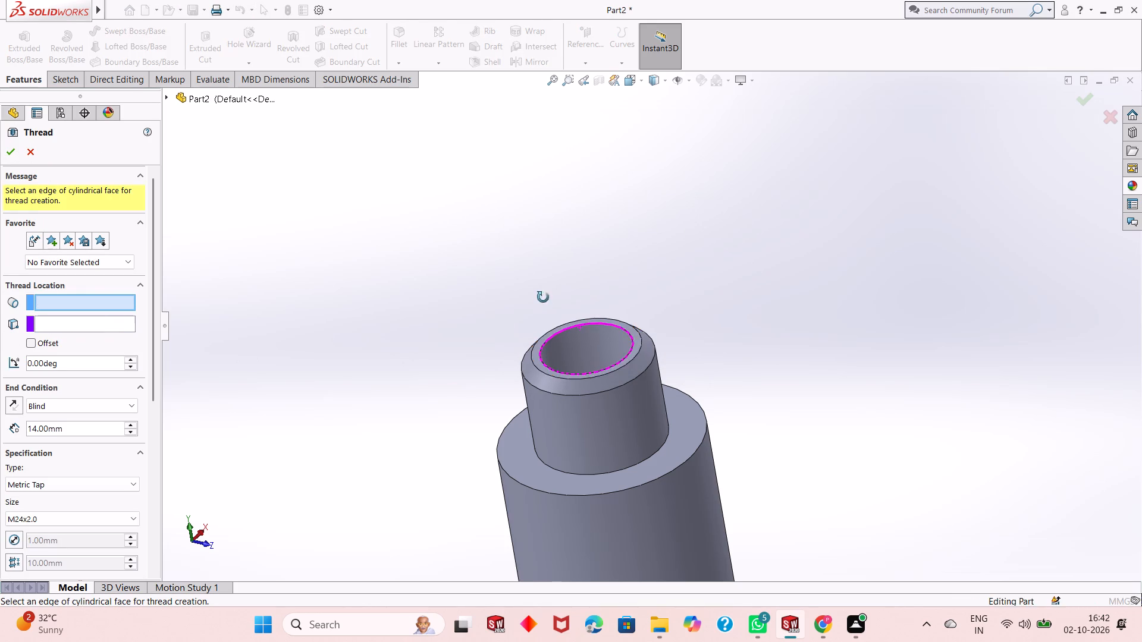
middle_click_drag(543, 297, 545, 337)
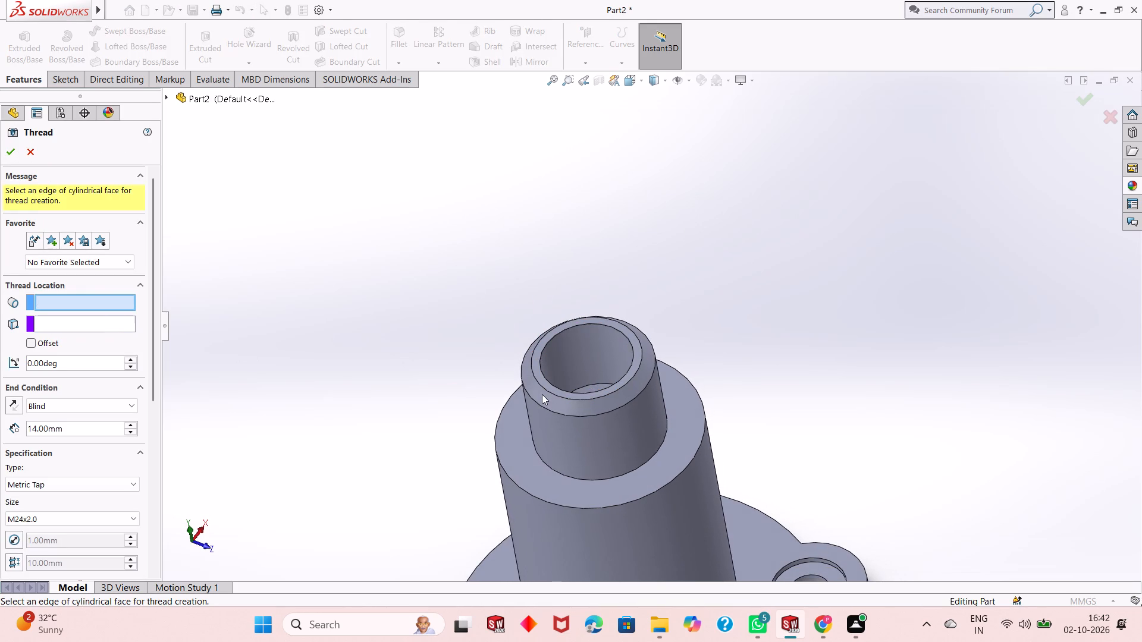
left_click(547, 410)
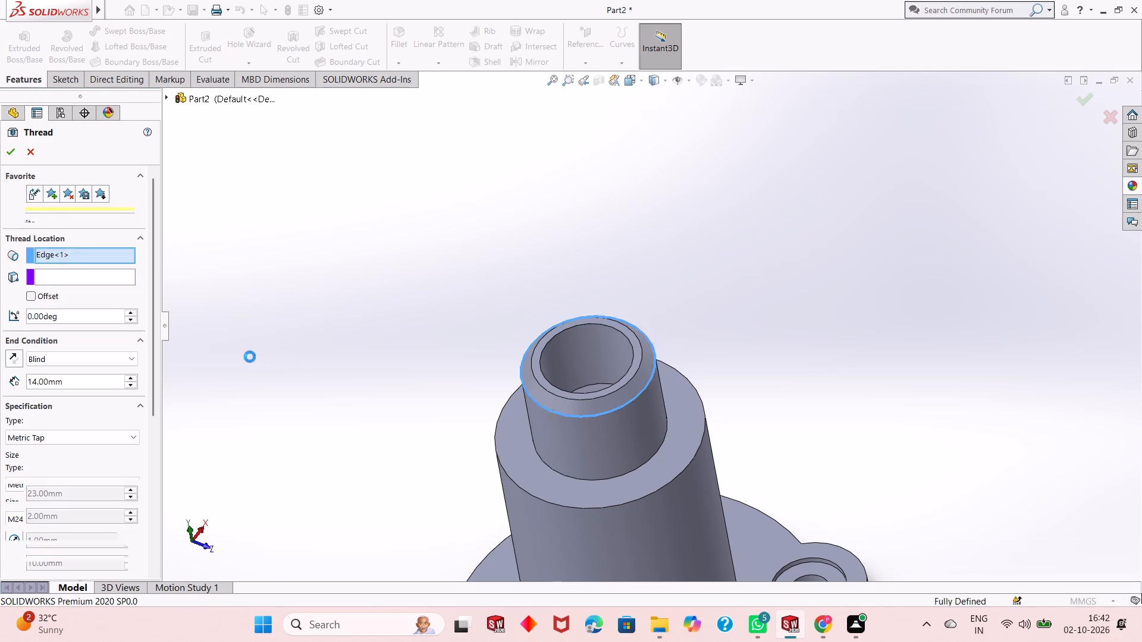
left_click(113, 284)
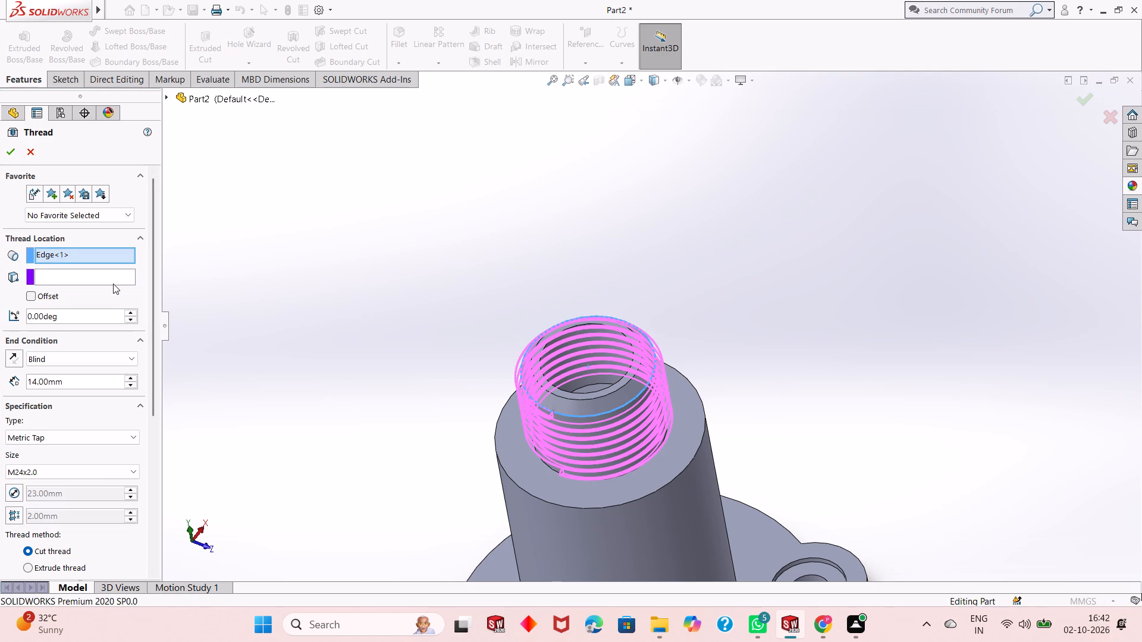
left_click(113, 284)
left_click(114, 279)
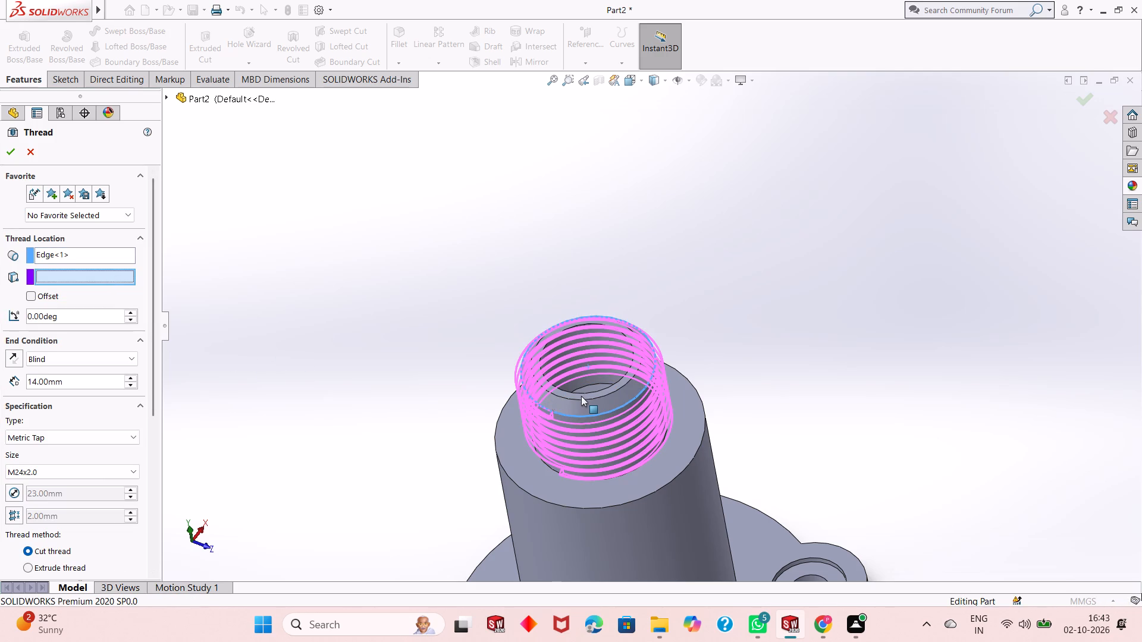
left_click(588, 397)
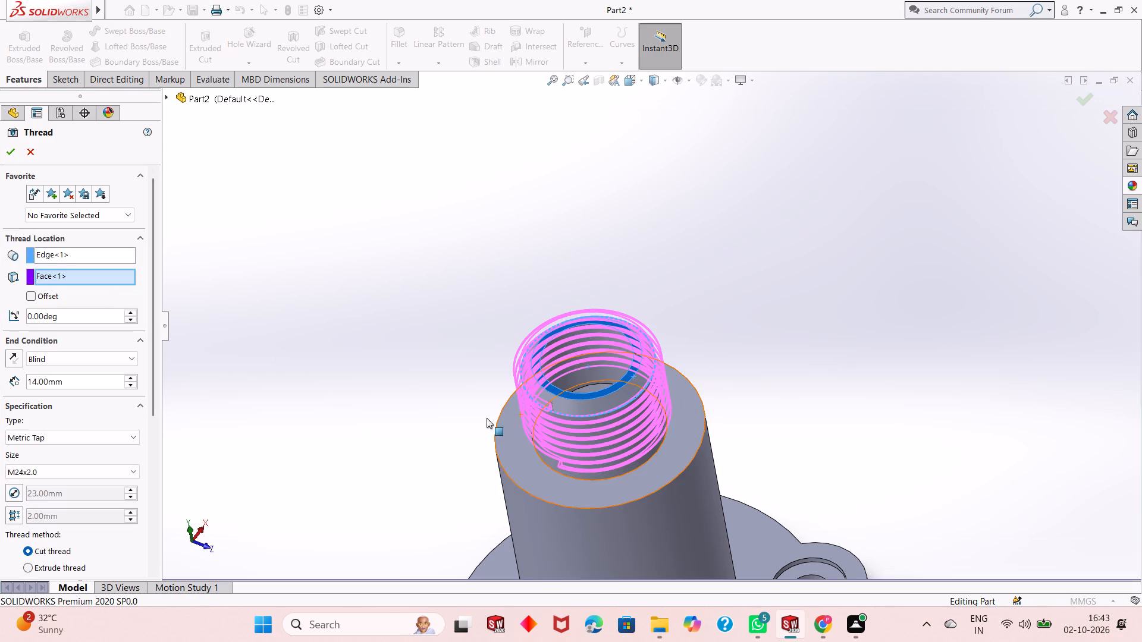
Enable the thread's start offset, set it to 3 mm and reverse the offset direction.
middle_click_drag(360, 393, 366, 339)
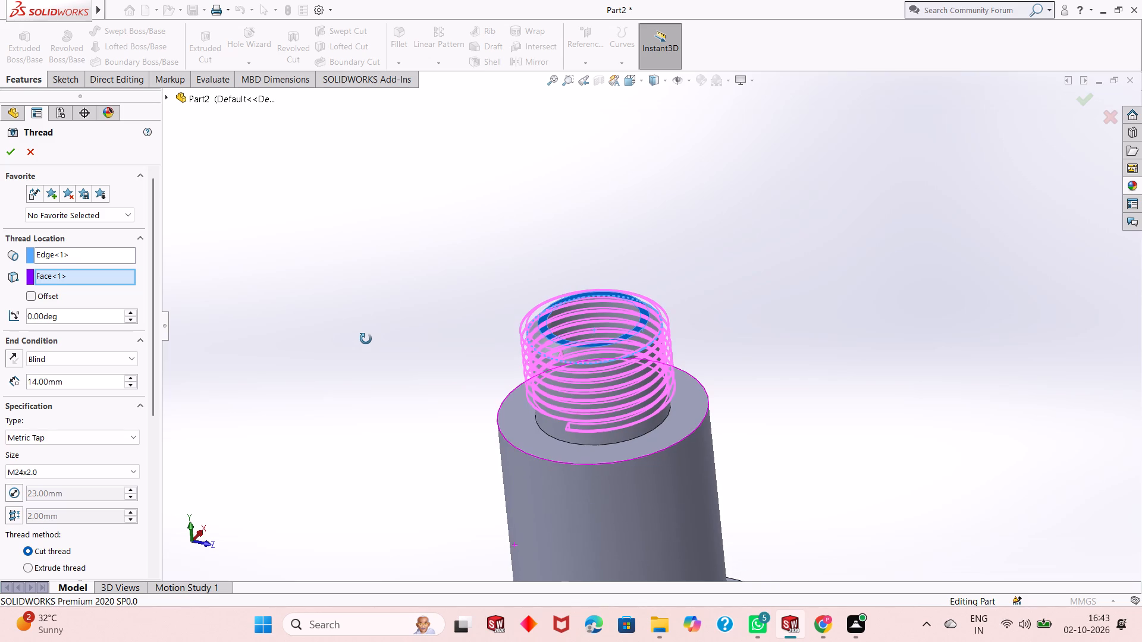
middle_click_drag(366, 339, 371, 351)
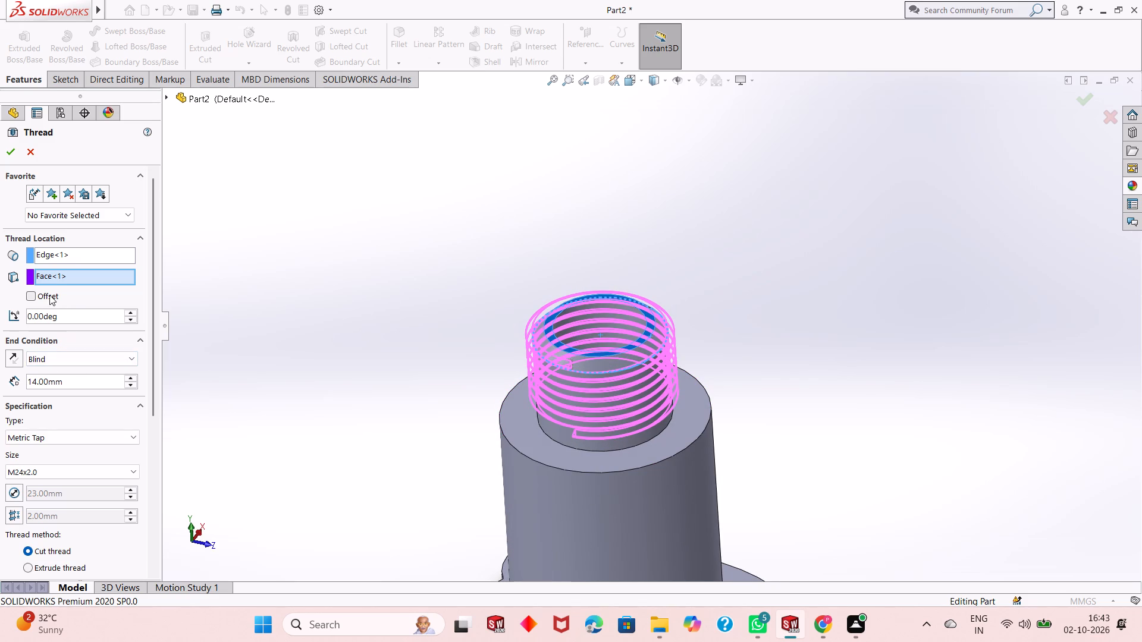
left_click(48, 294)
key("2")
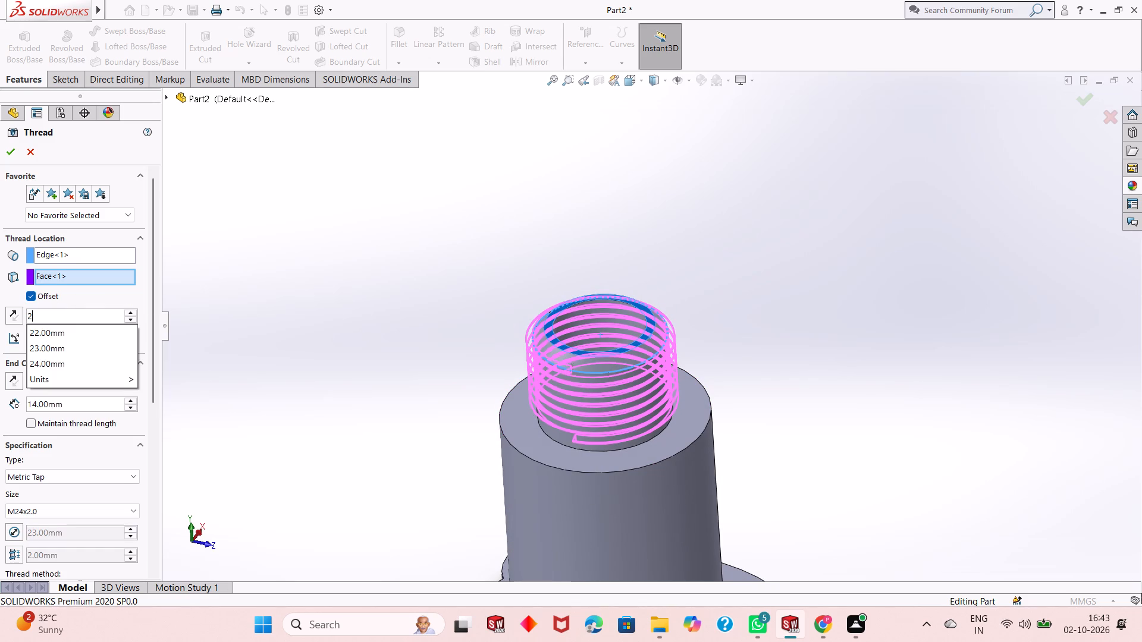
key("Return")
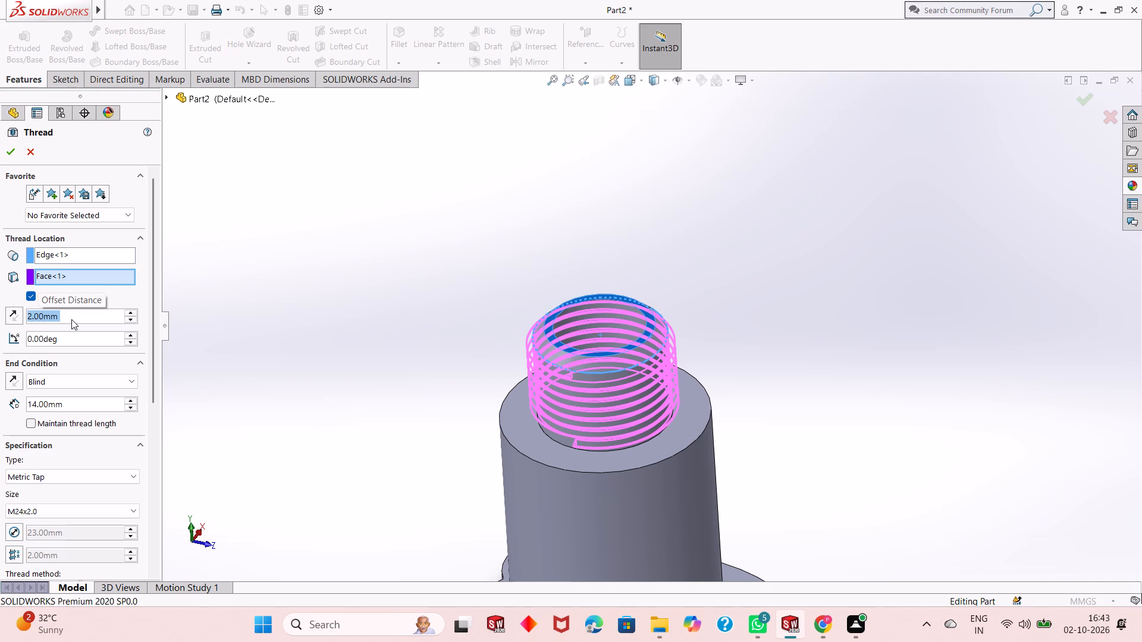
key("3")
key("Return")
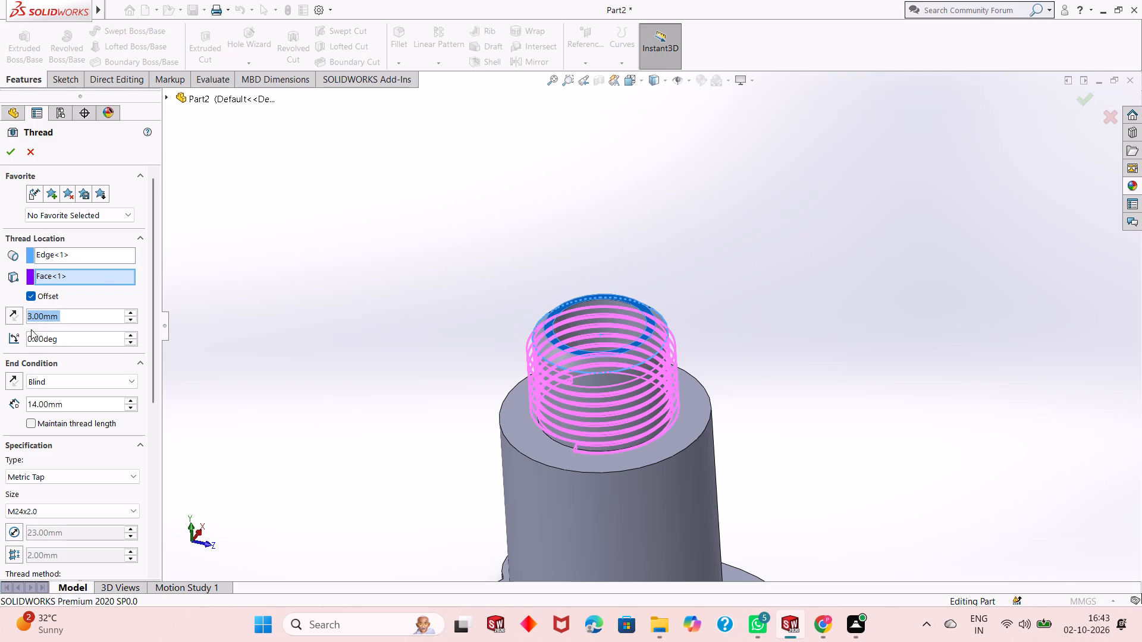
left_click(22, 319)
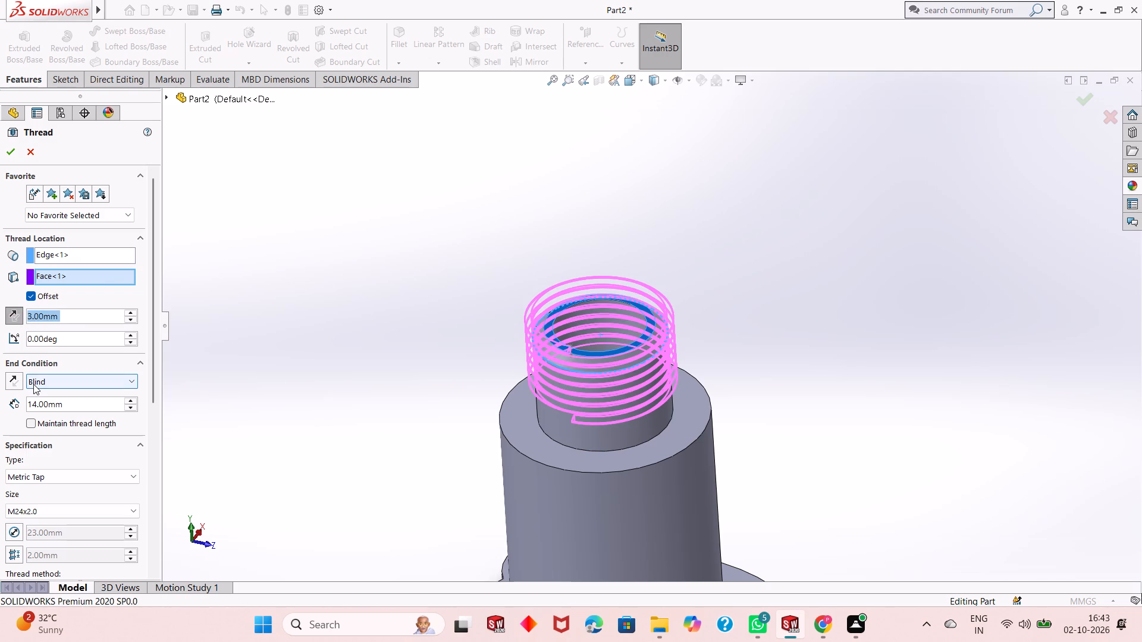
Set the thread's end condition to Blind, enable Maintain thread length, choose the Extrude thread method and complete the thread.
left_click(18, 319)
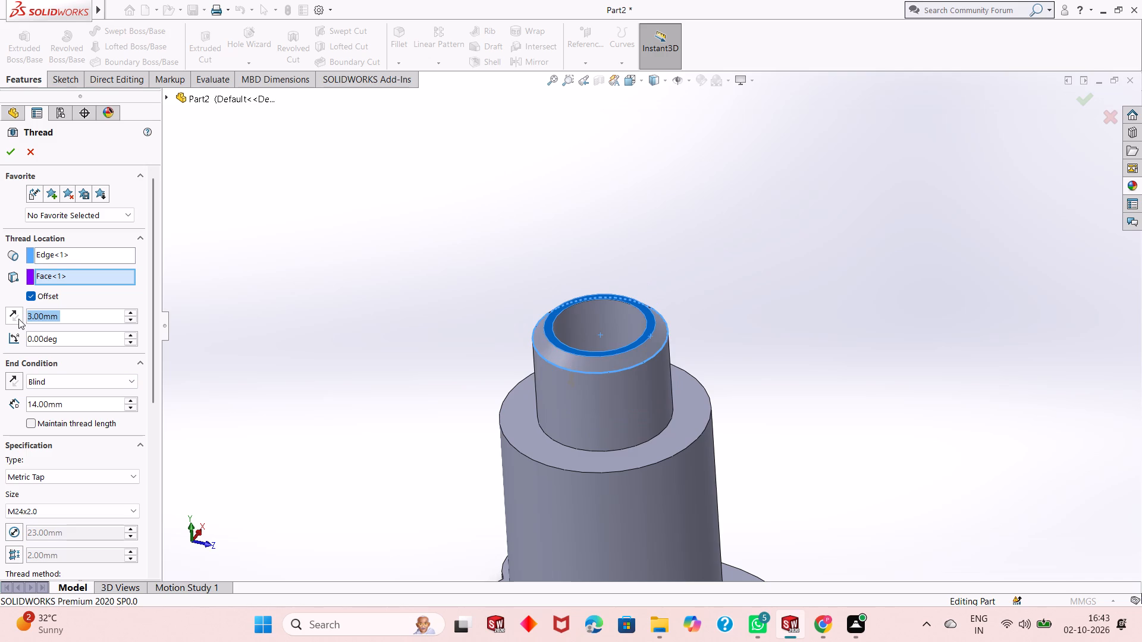
left_click(18, 319)
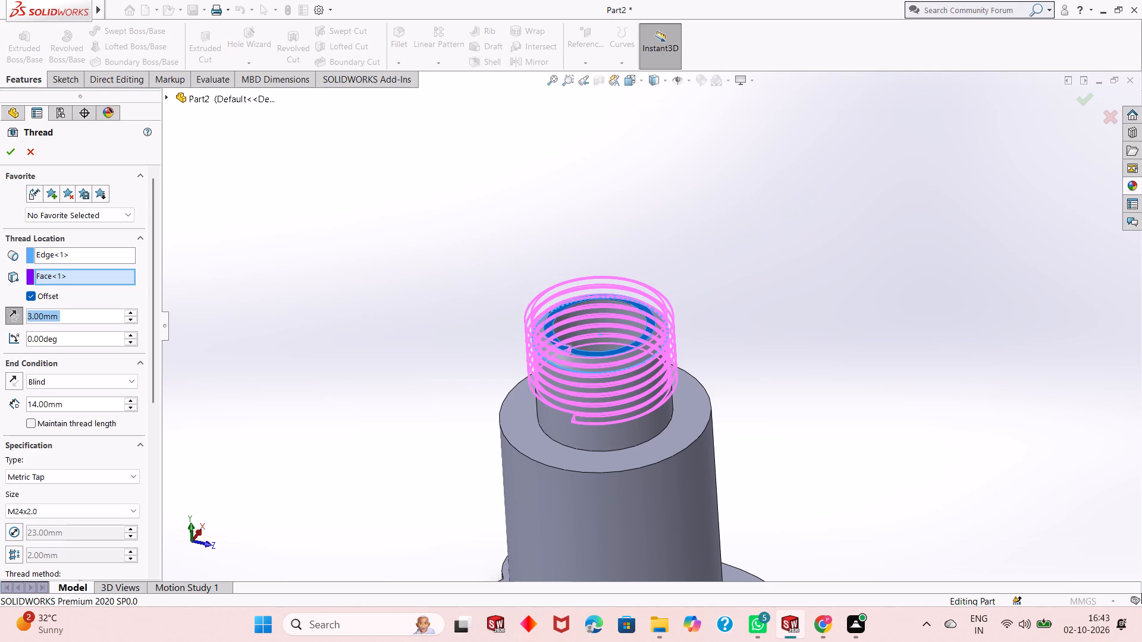
left_click(49, 377)
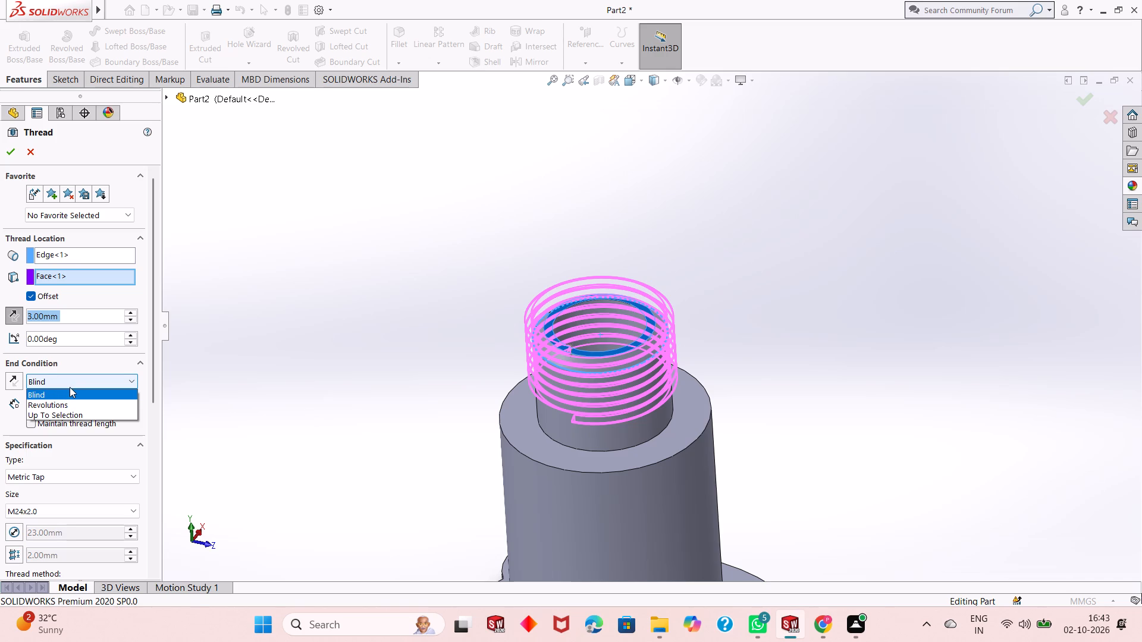
left_click(70, 395)
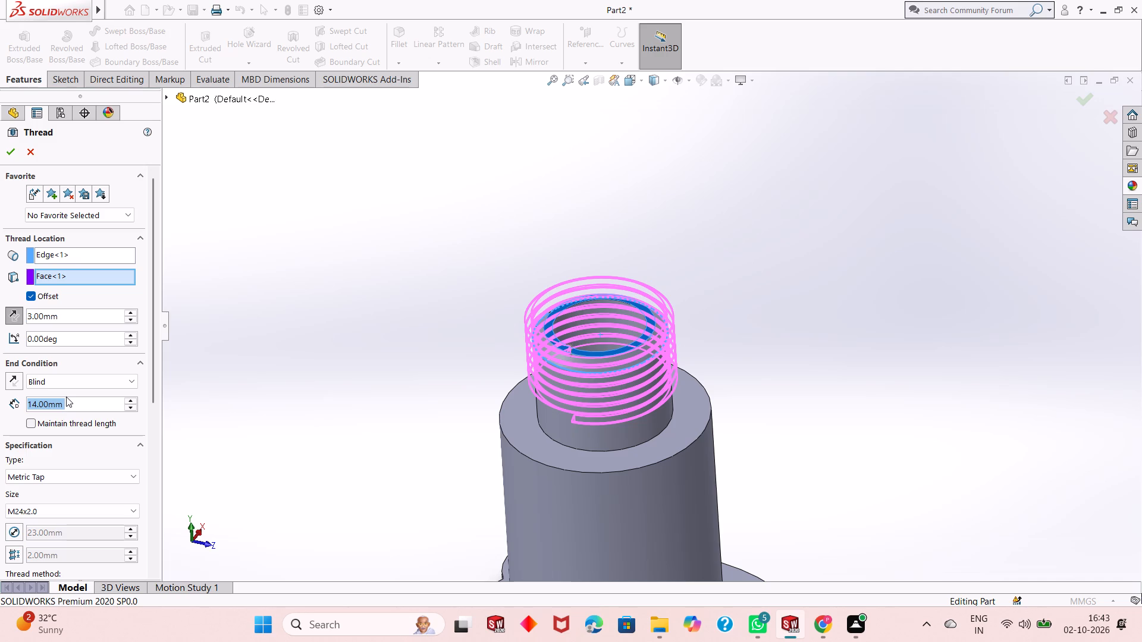
left_click_drag(151, 391, 152, 399)
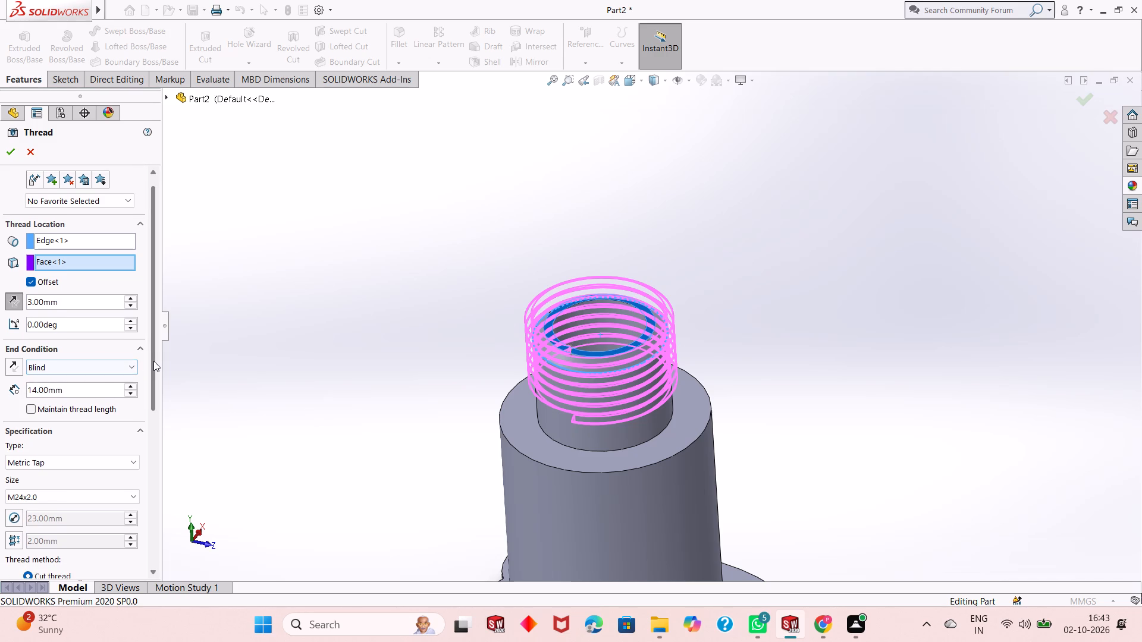
left_click_drag(153, 361, 152, 386)
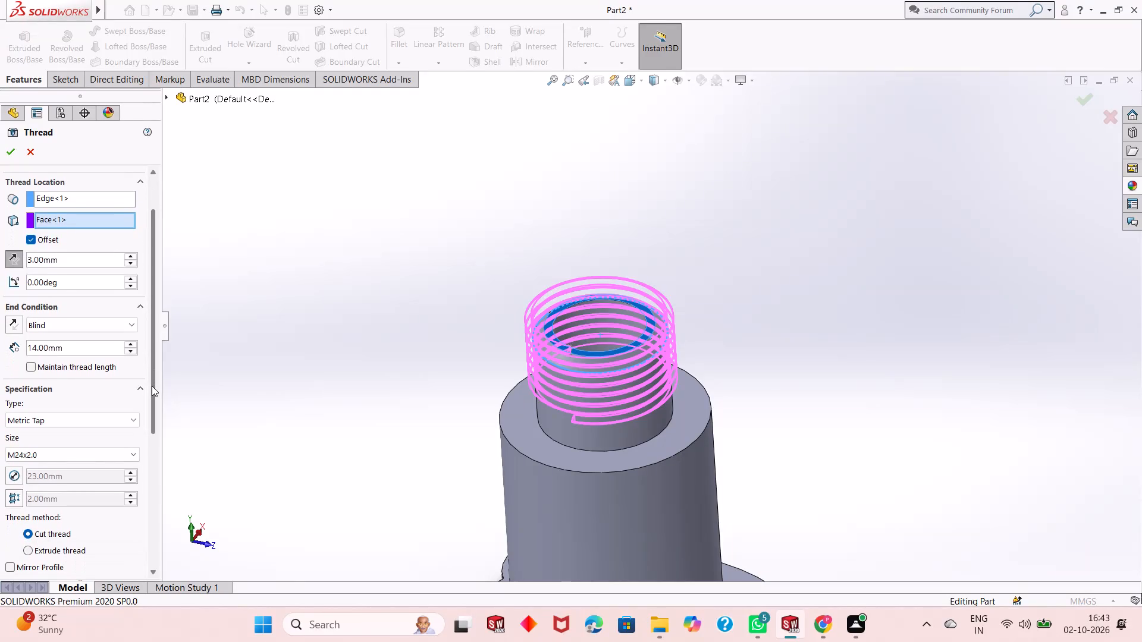
left_click_drag(152, 386, 150, 386)
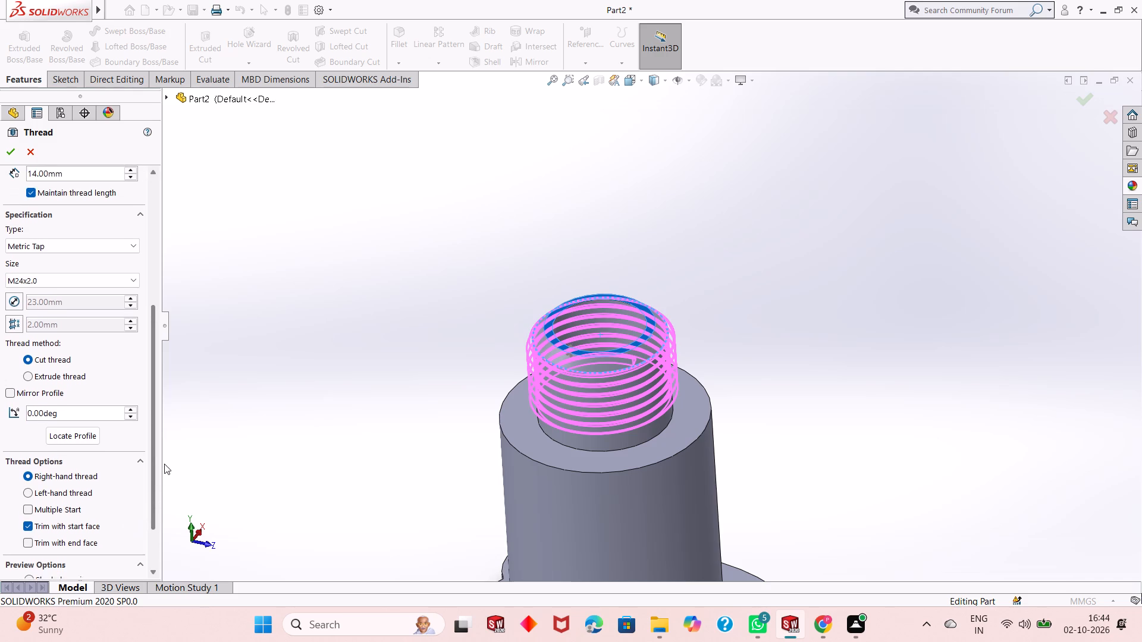
left_click_drag(164, 464, 172, 430)
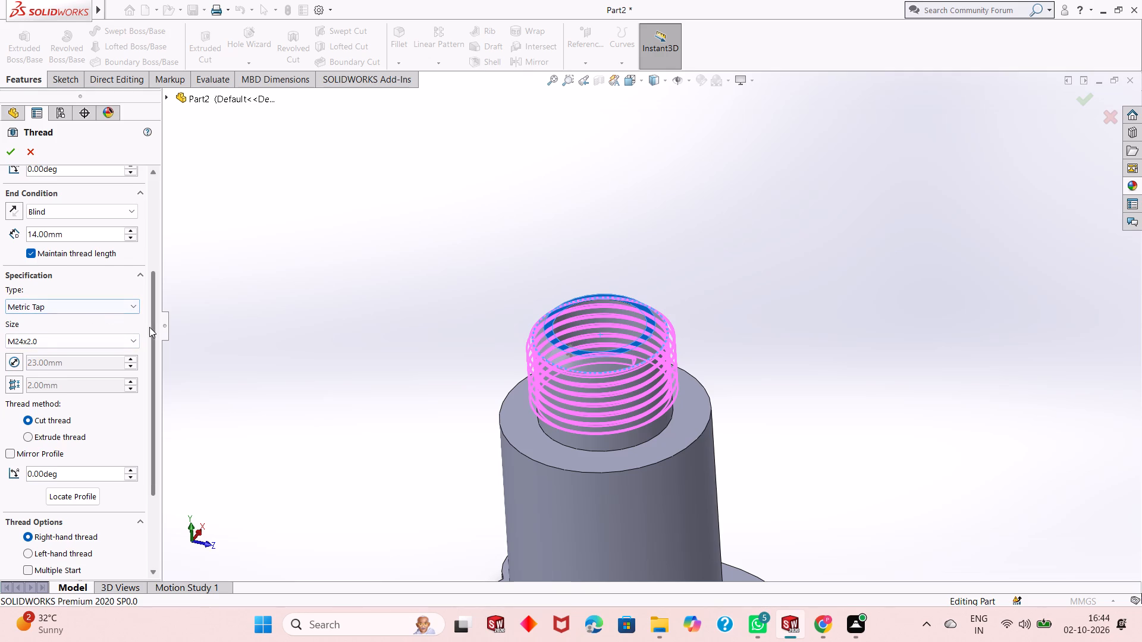
left_click_drag(149, 327, 142, 370)
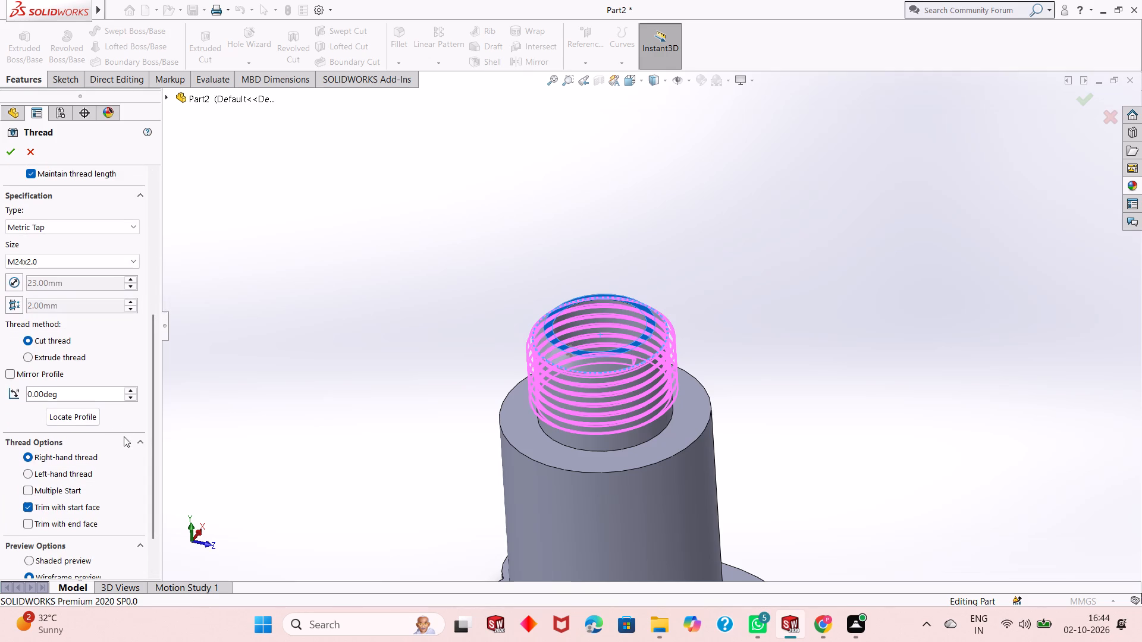
left_click_drag(85, 354, 90, 354)
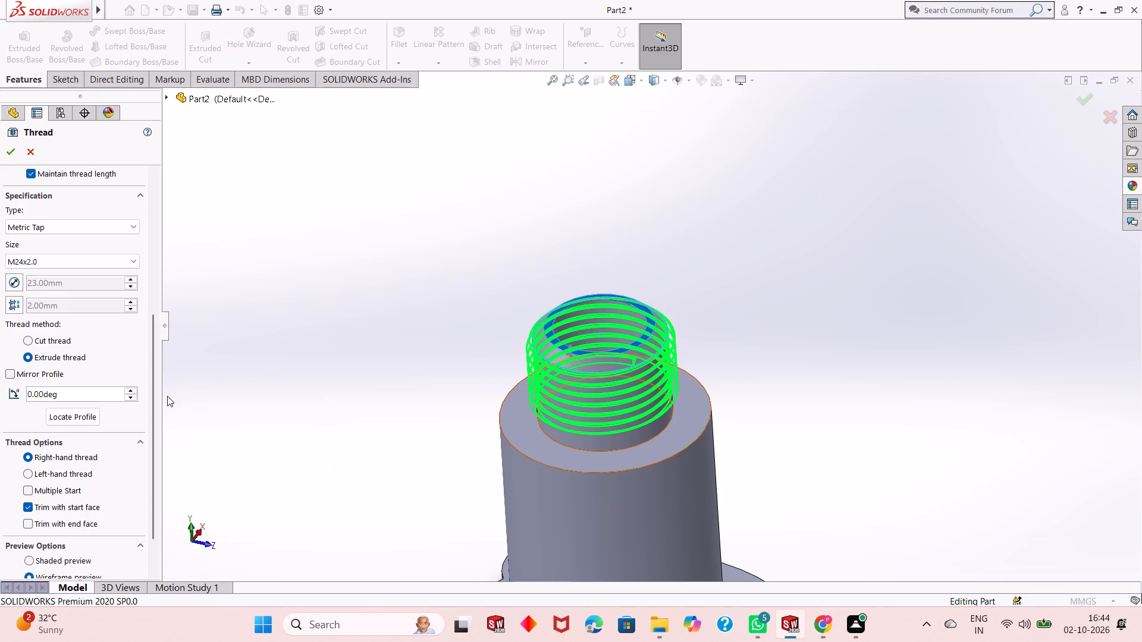
left_click_drag(156, 384, 157, 360)
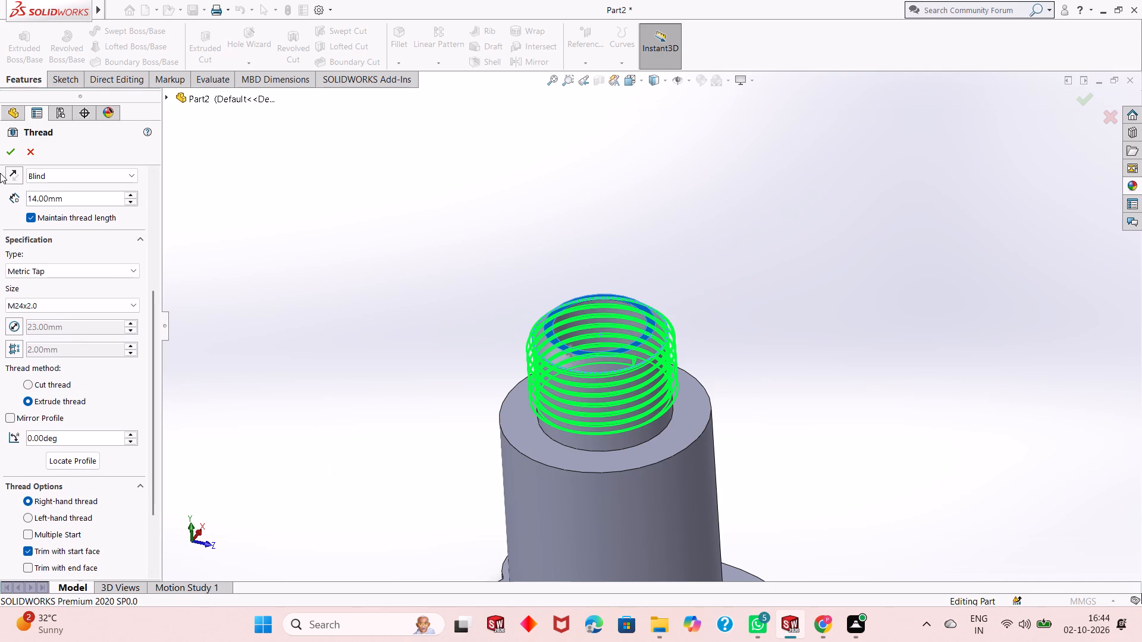
left_click(18, 149)
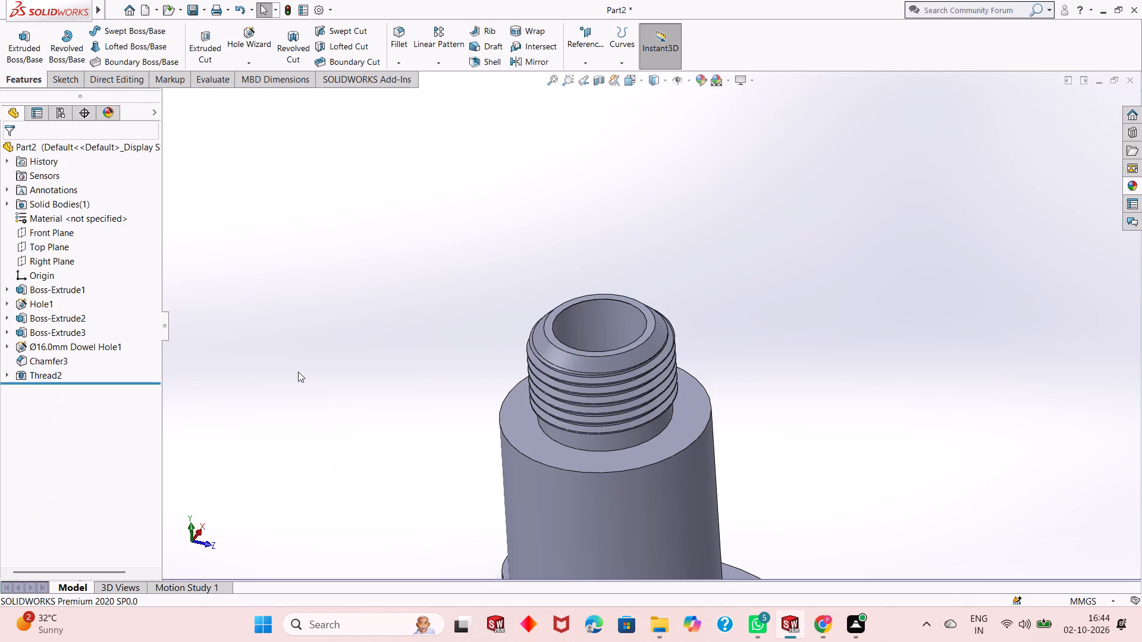
Examine the extruded thread on the upper boss from several angles, including its start at the chamfer and its lower end.
middle_click_drag(301, 369, 319, 325)
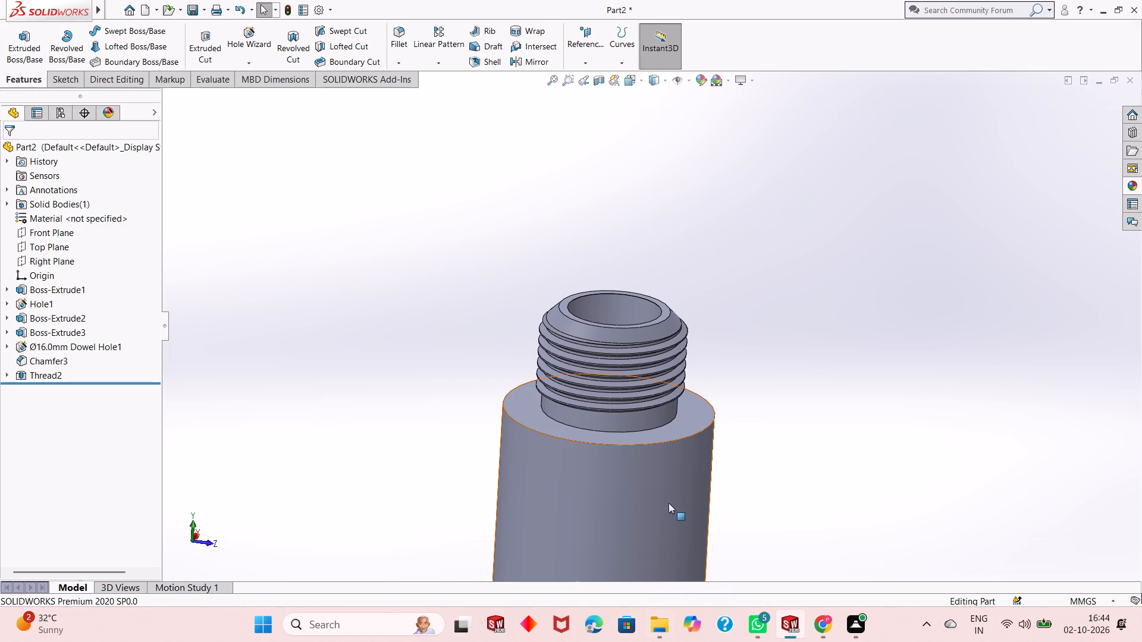
middle_click_drag(754, 439, 739, 373)
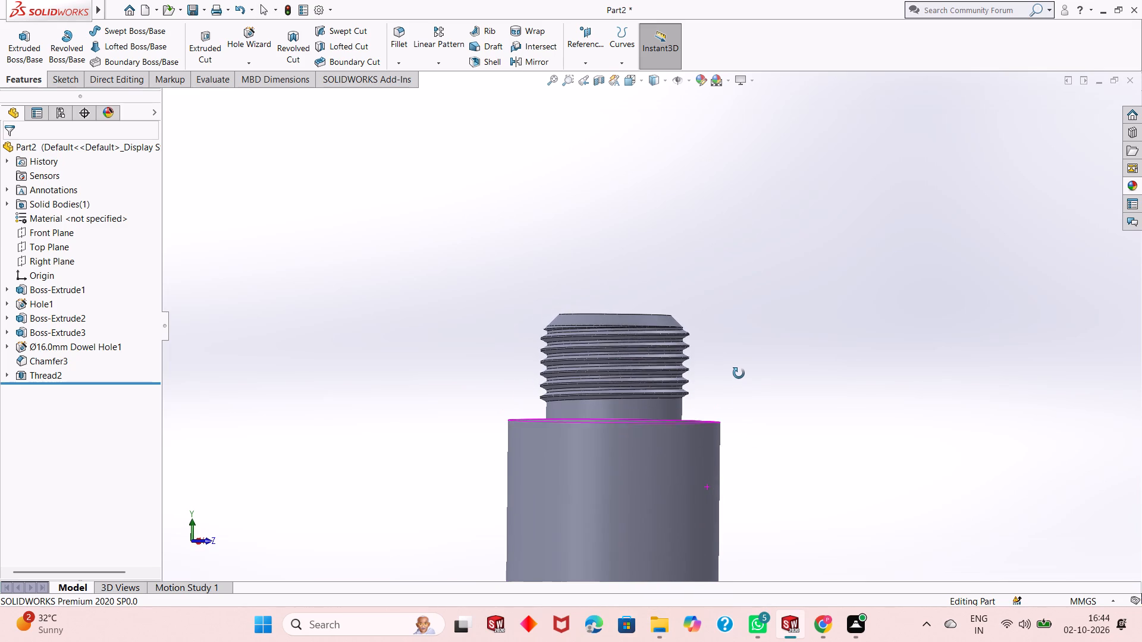
middle_click_drag(739, 373, 739, 377)
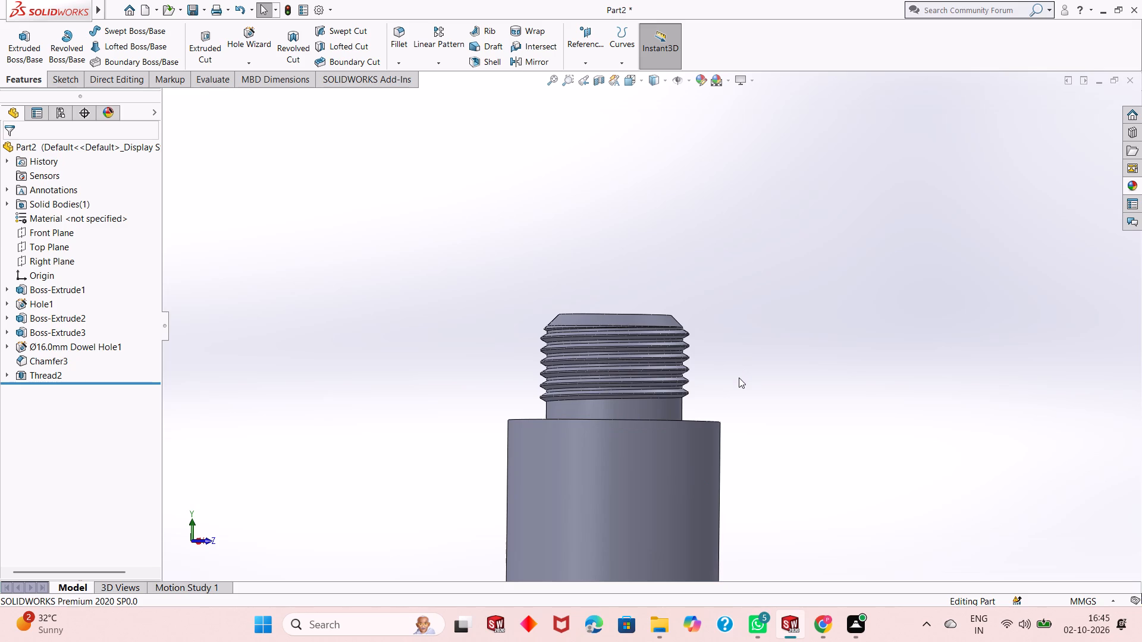
middle_click_drag(739, 377, 588, 452)
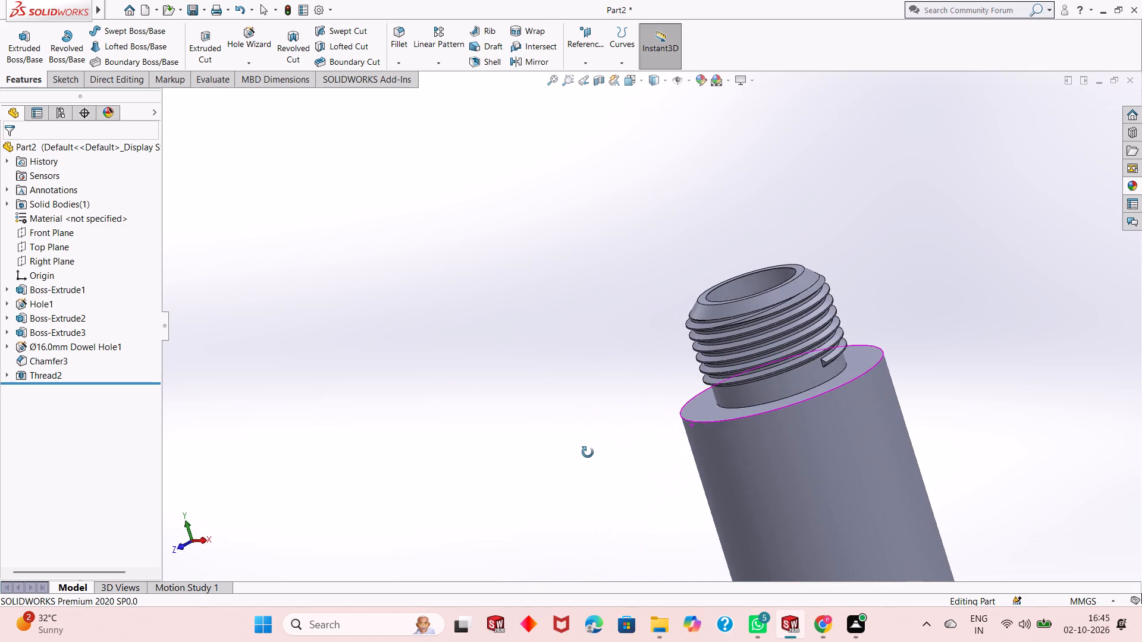
middle_click_drag(588, 452, 779, 354)
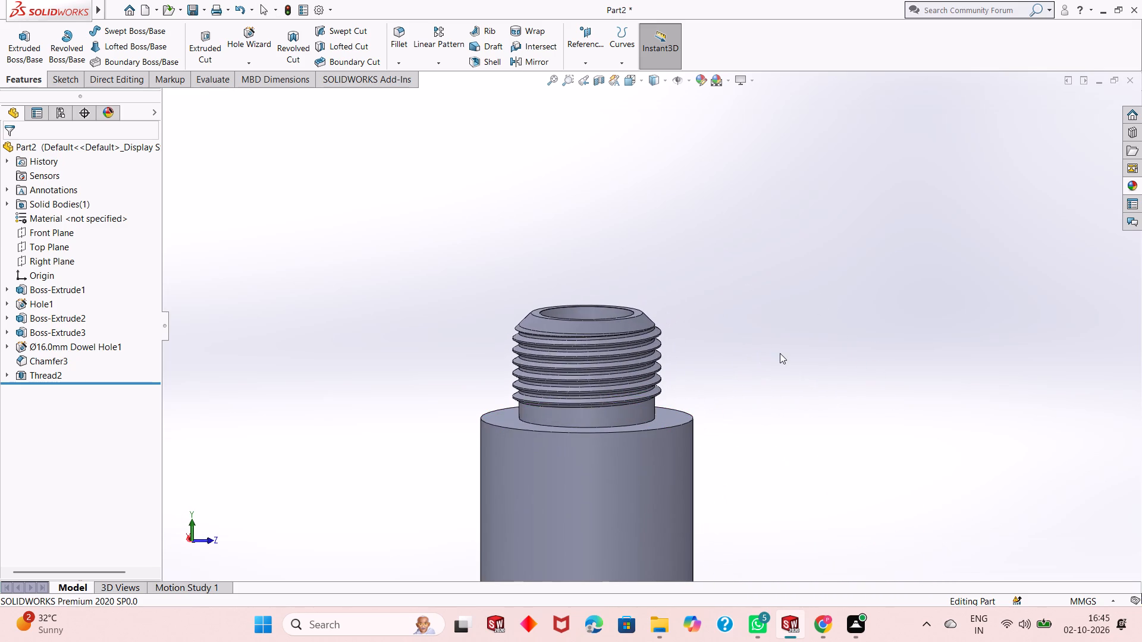
scroll(583, 342, "down", 4)
middle_click_drag(854, 409, 854, 394)
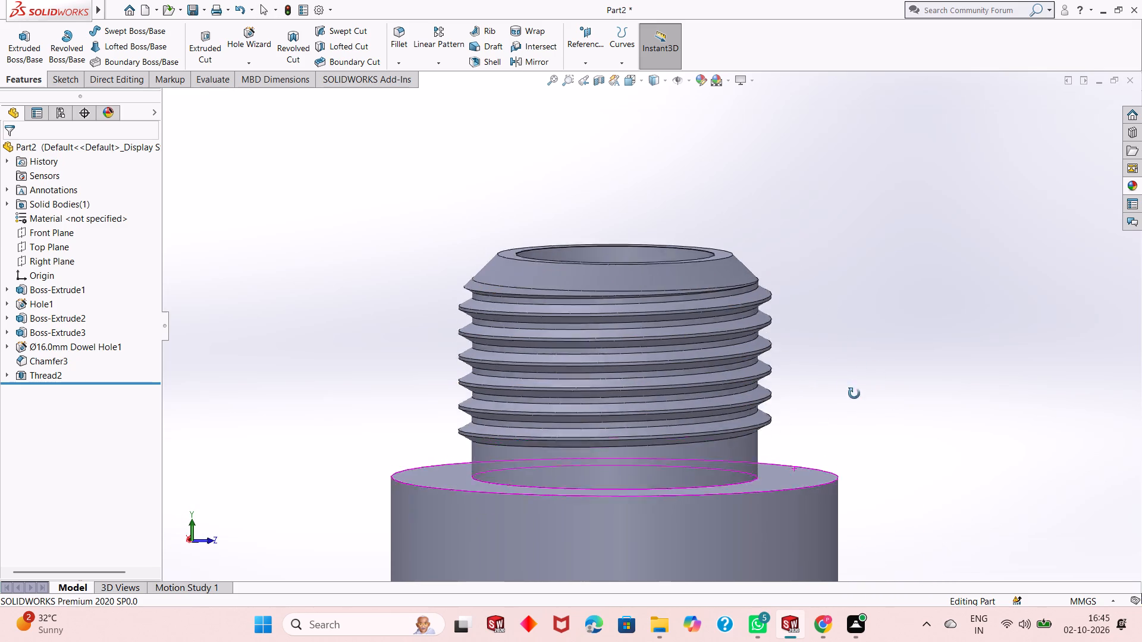
middle_click_drag(854, 394, 851, 381)
scroll(695, 431, "up", 2)
scroll(655, 369, "down", 4)
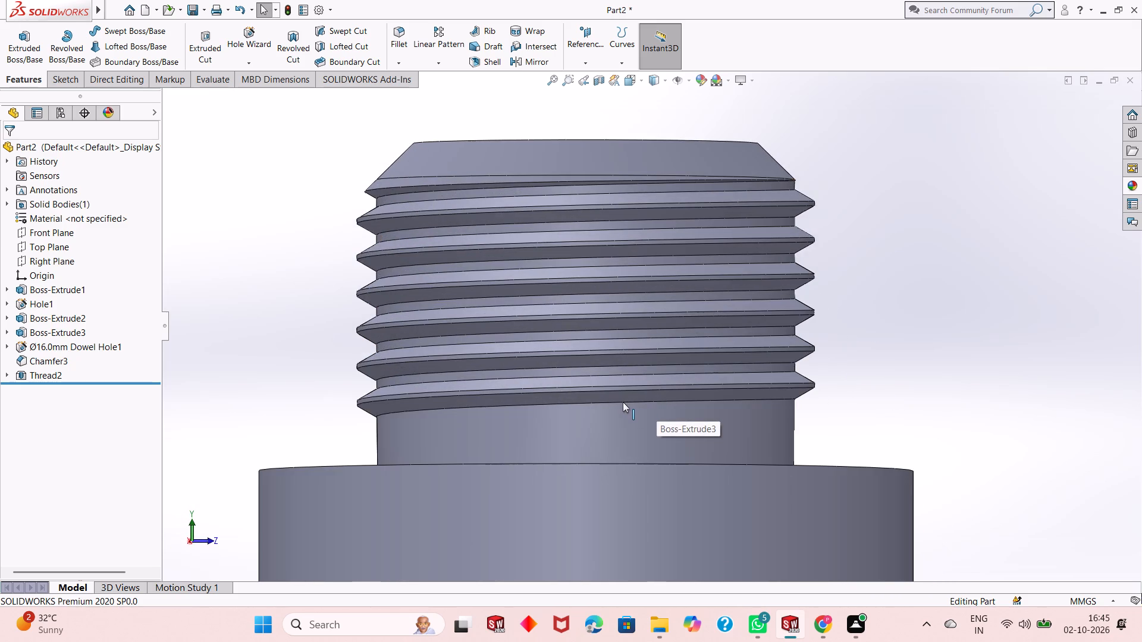
scroll(623, 403, "up", 1)
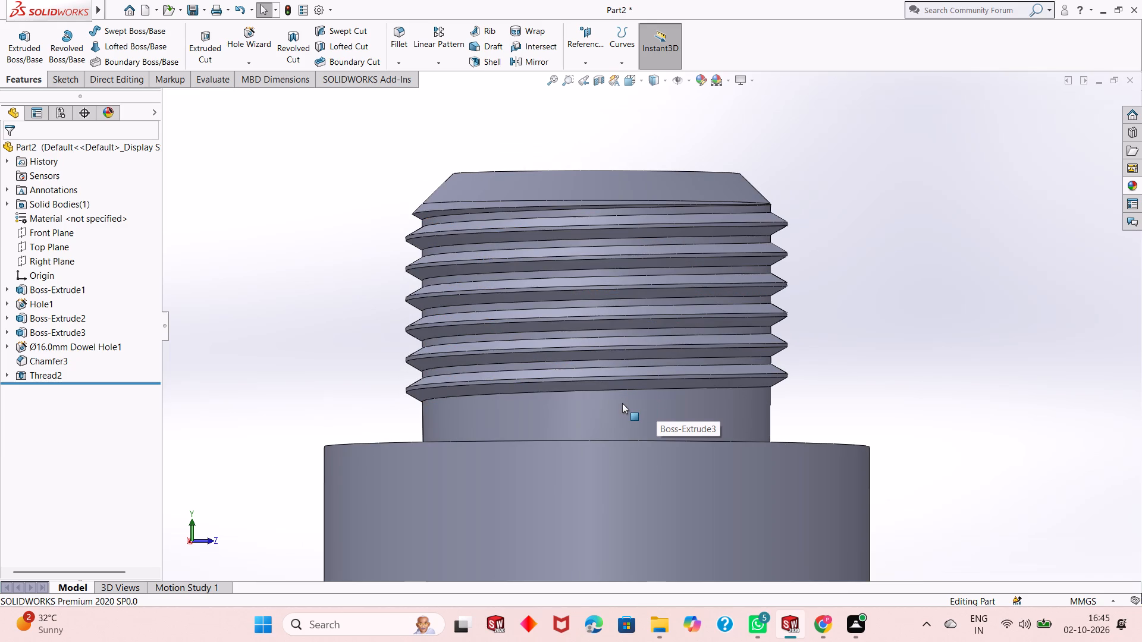
scroll(710, 393, "up", 2)
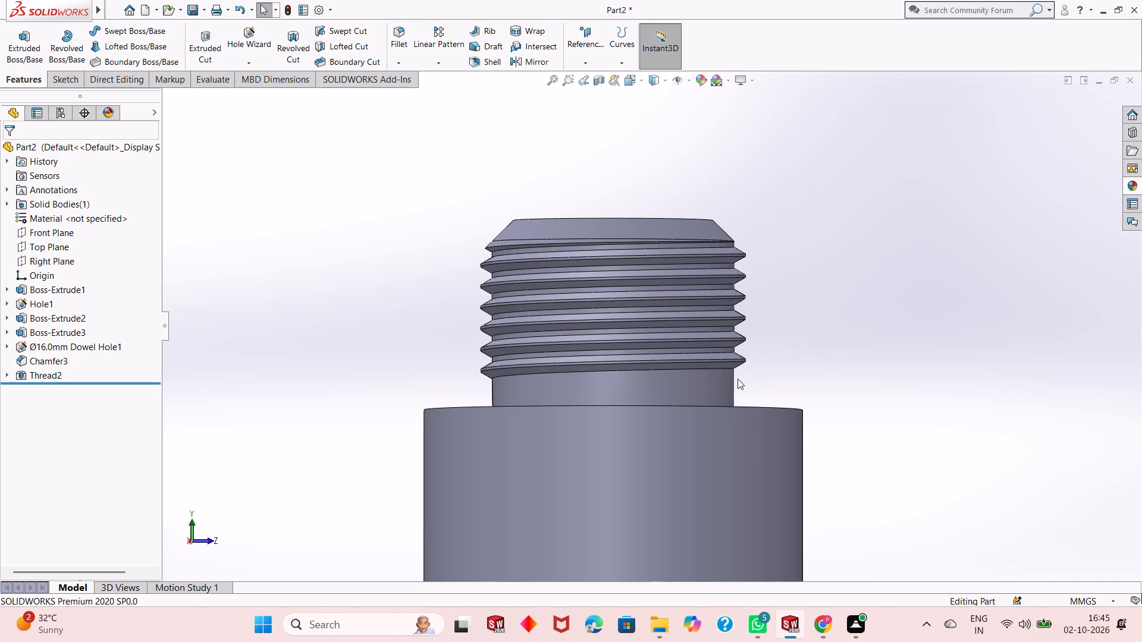
middle_click_drag(763, 355, 782, 367)
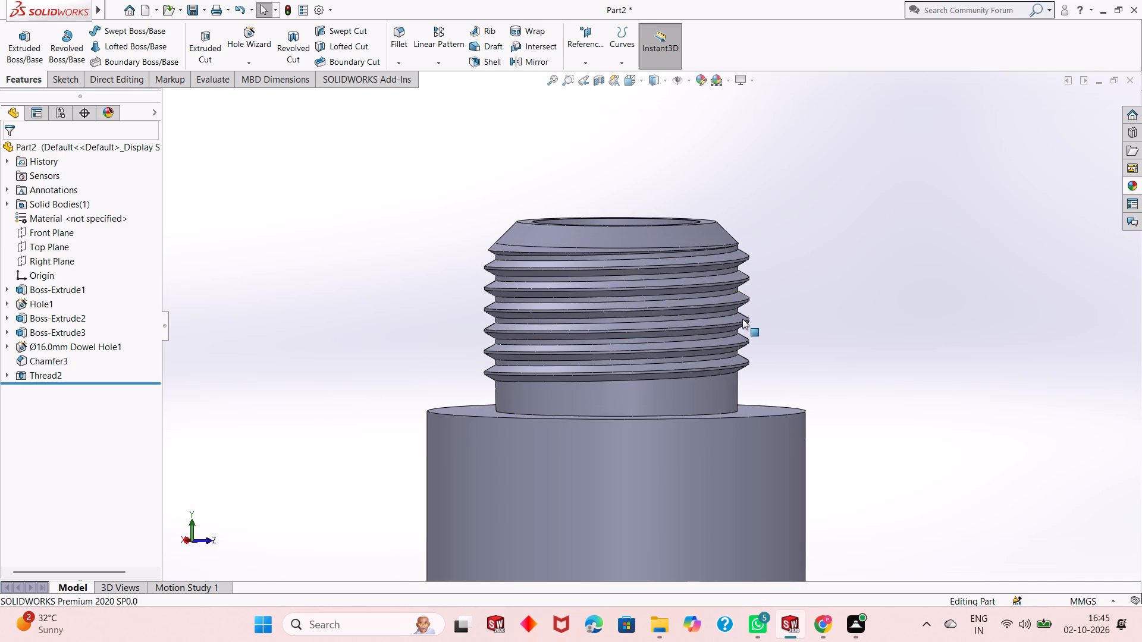
middle_click_drag(775, 322, 783, 427)
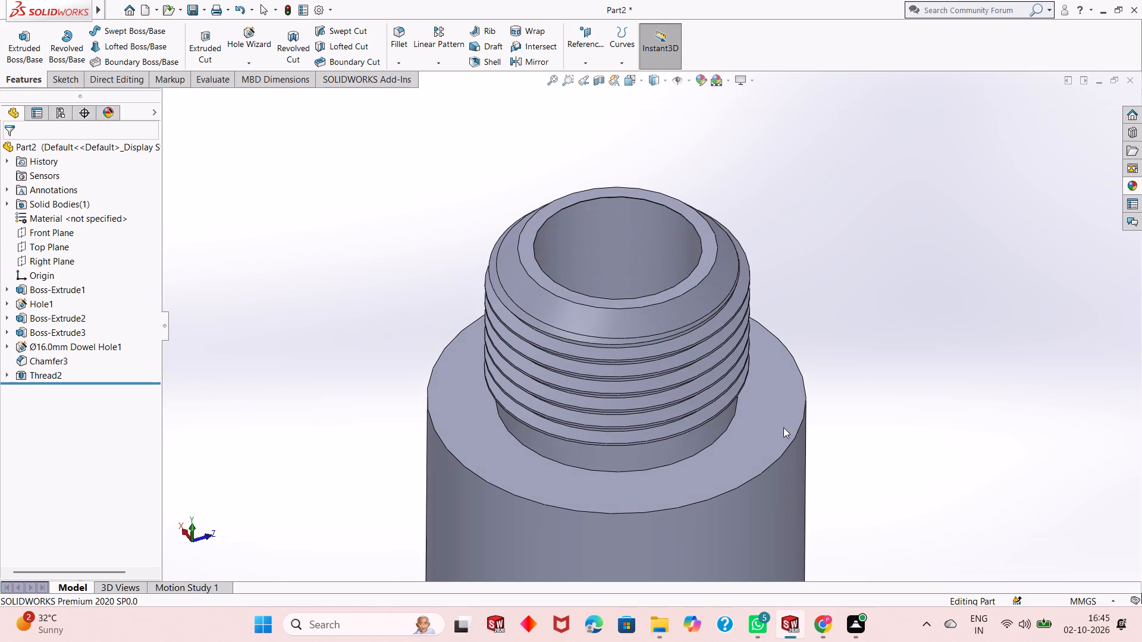
scroll(704, 342, "down", 2)
scroll(716, 379, "up", 2)
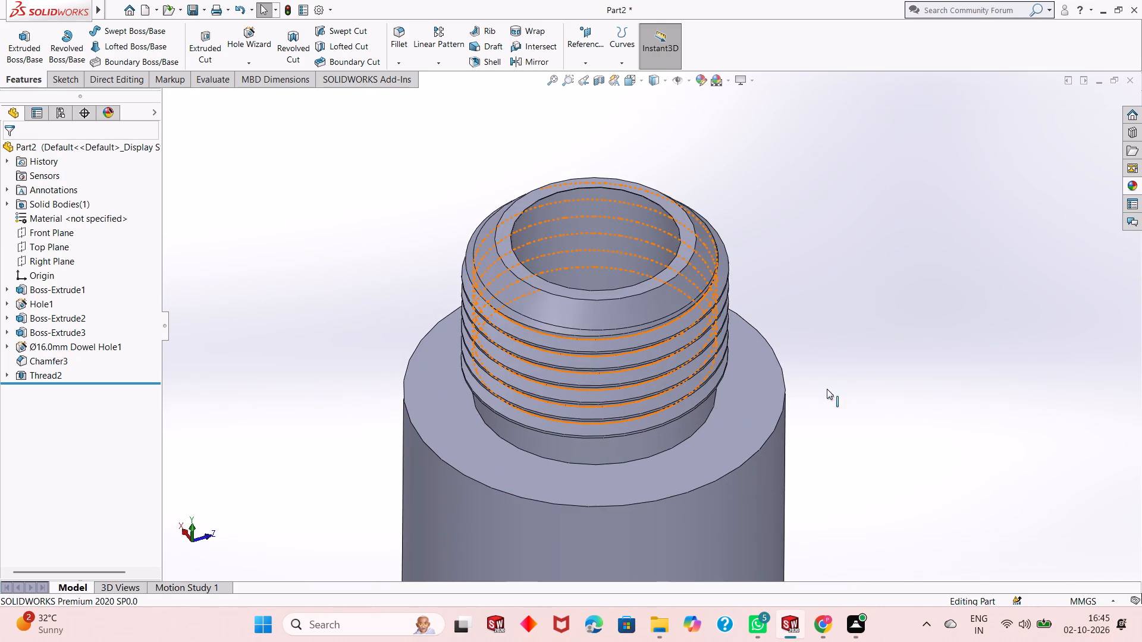
middle_click_drag(864, 402, 858, 361)
scroll(689, 353, "up", 2)
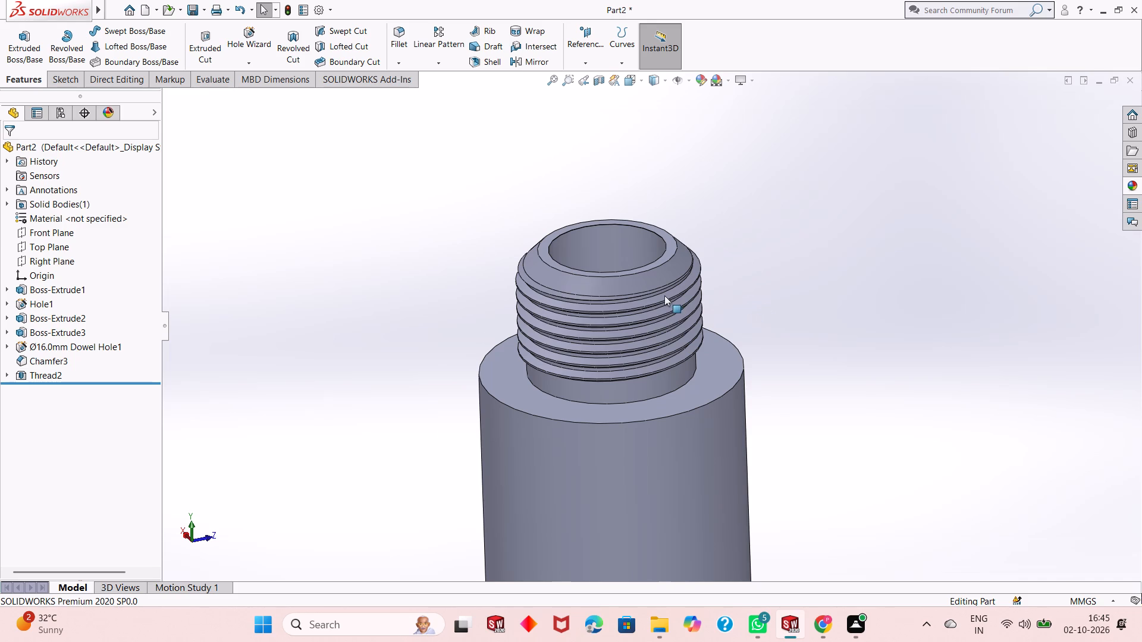
scroll(664, 295, "down", 3)
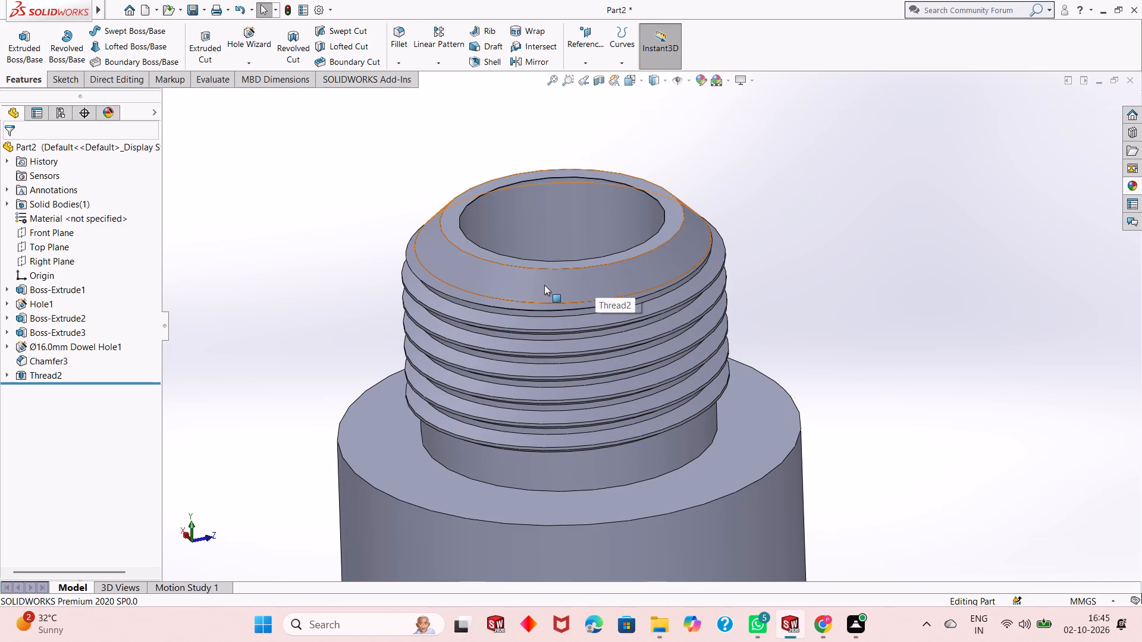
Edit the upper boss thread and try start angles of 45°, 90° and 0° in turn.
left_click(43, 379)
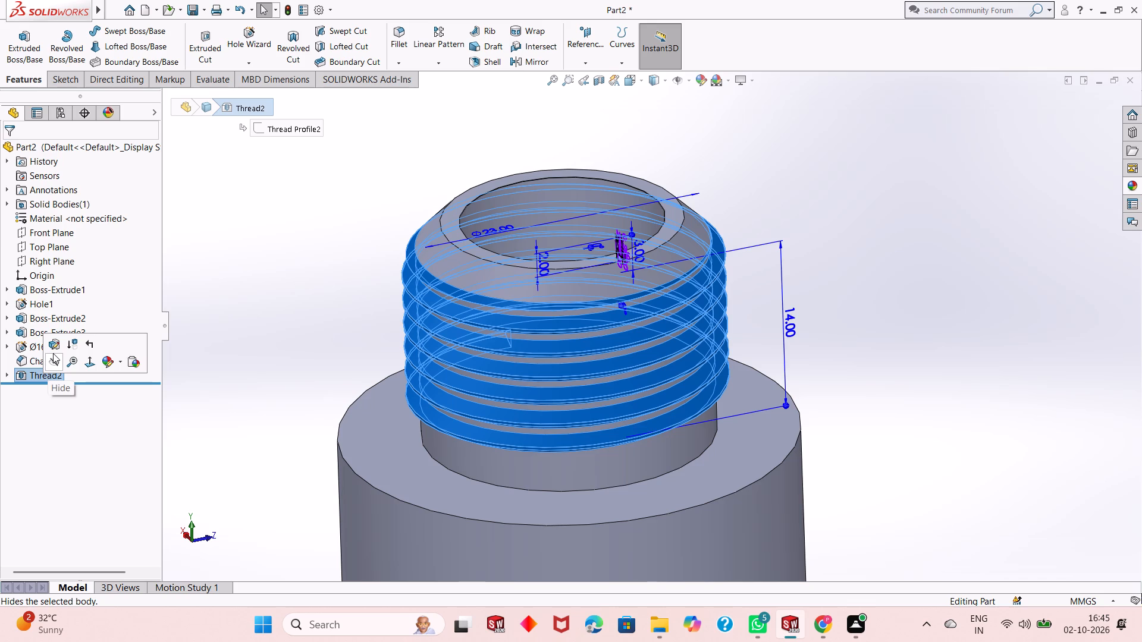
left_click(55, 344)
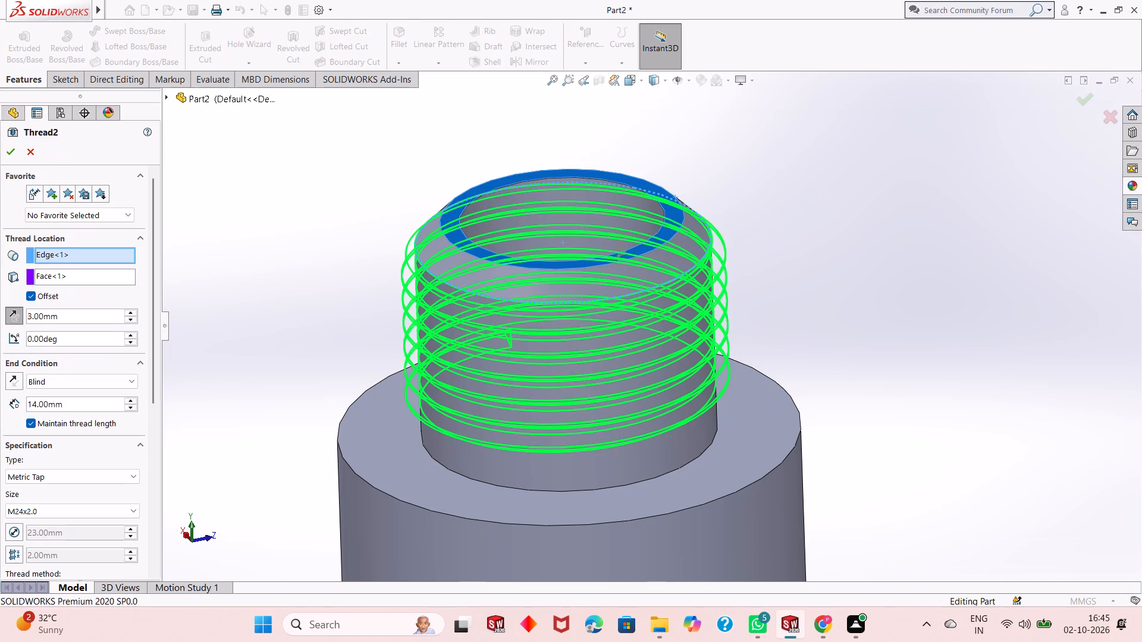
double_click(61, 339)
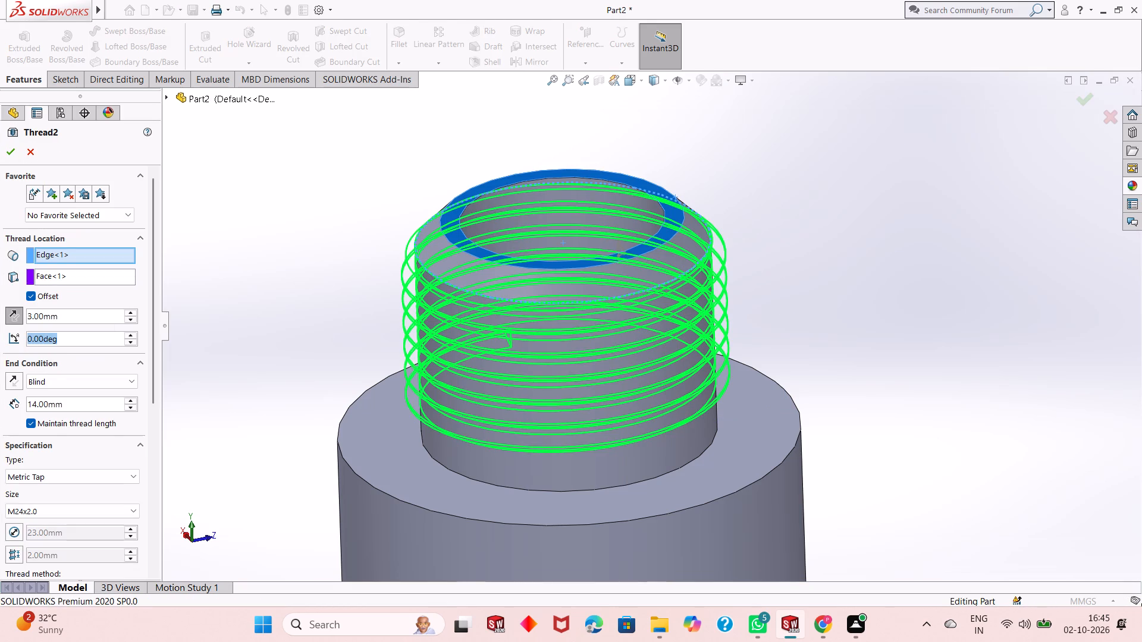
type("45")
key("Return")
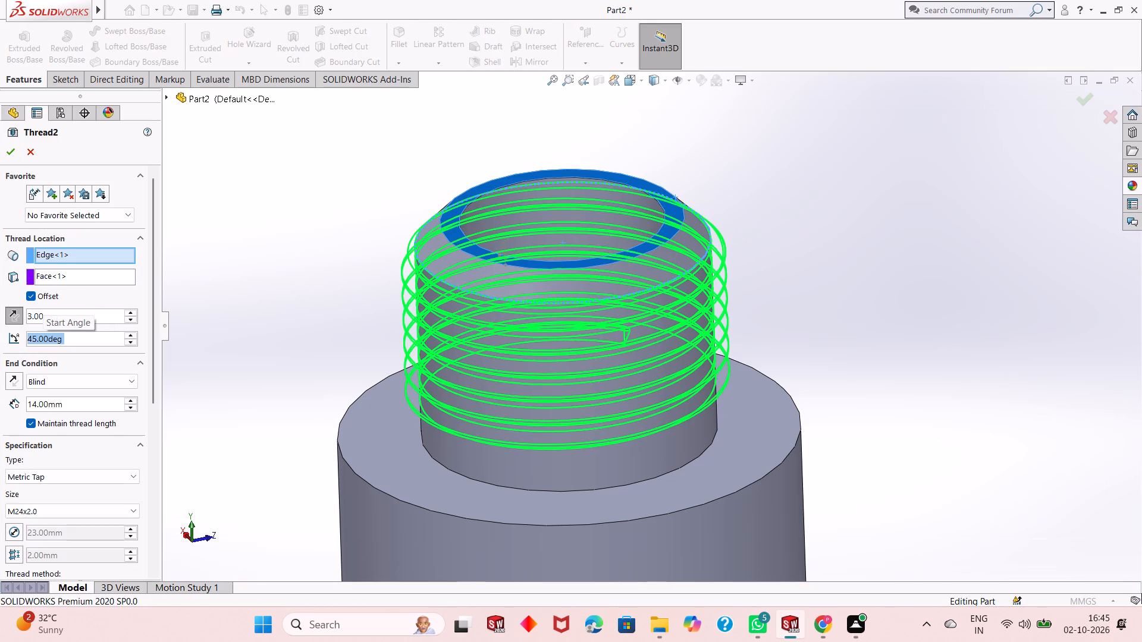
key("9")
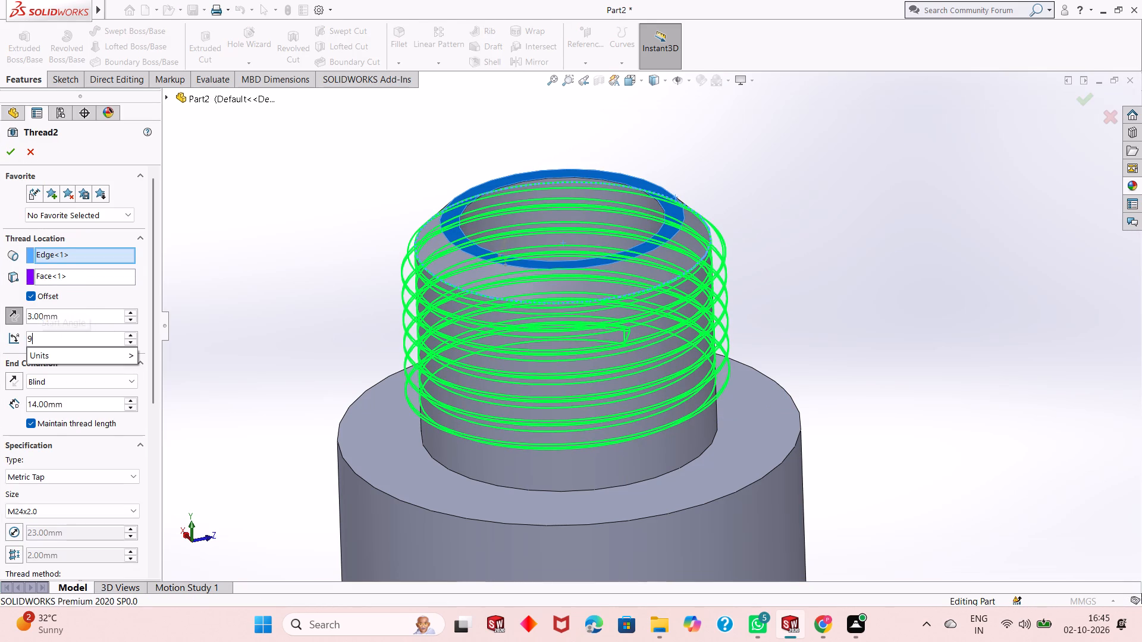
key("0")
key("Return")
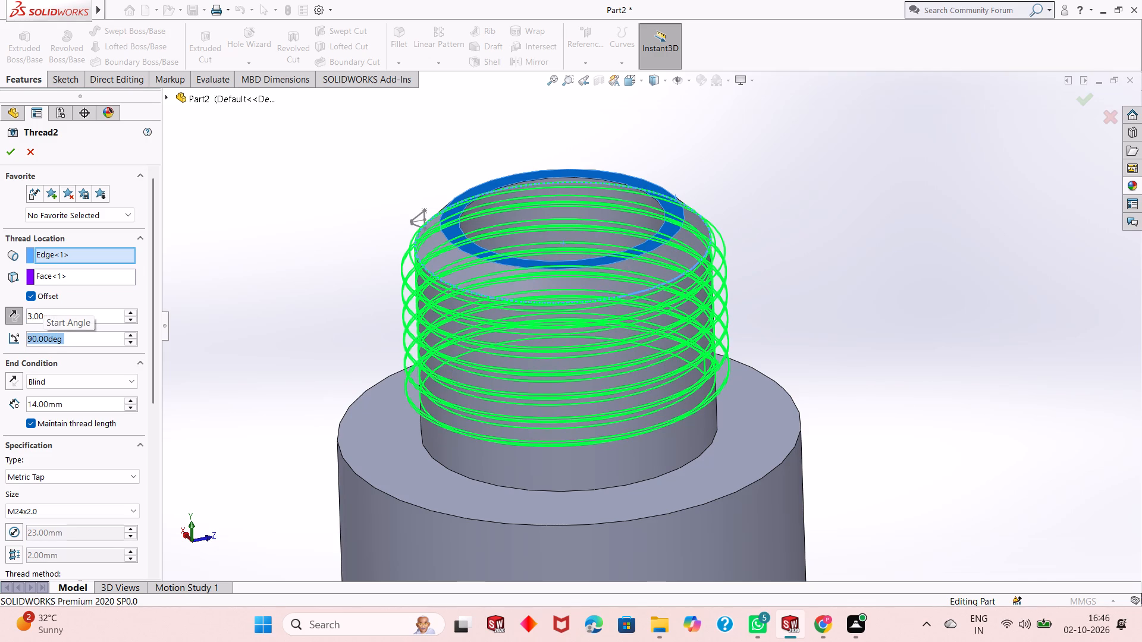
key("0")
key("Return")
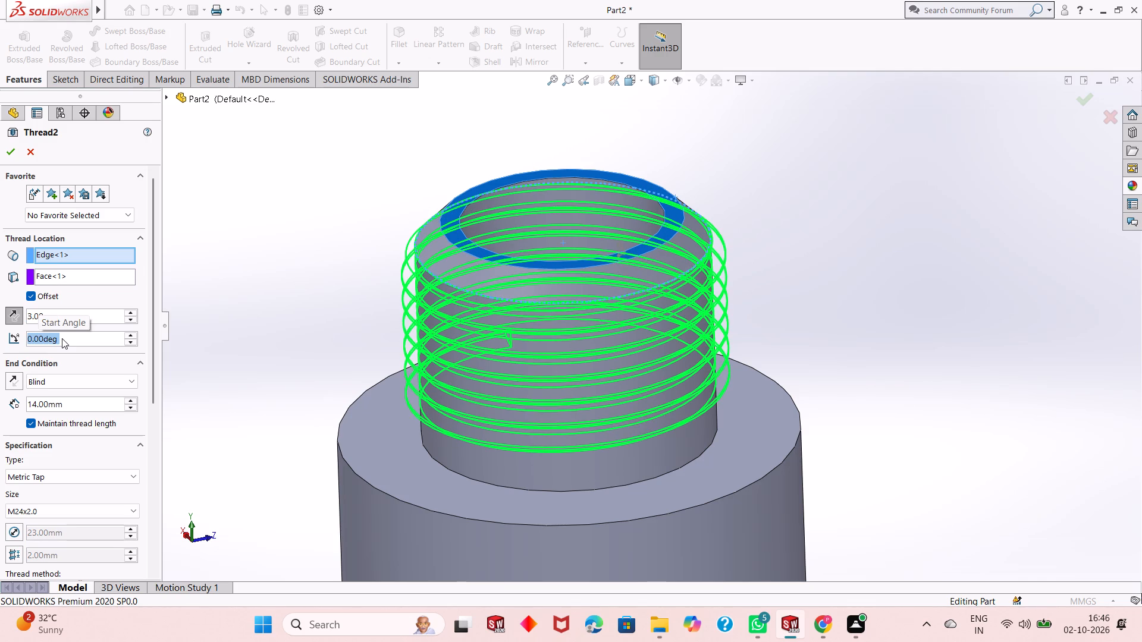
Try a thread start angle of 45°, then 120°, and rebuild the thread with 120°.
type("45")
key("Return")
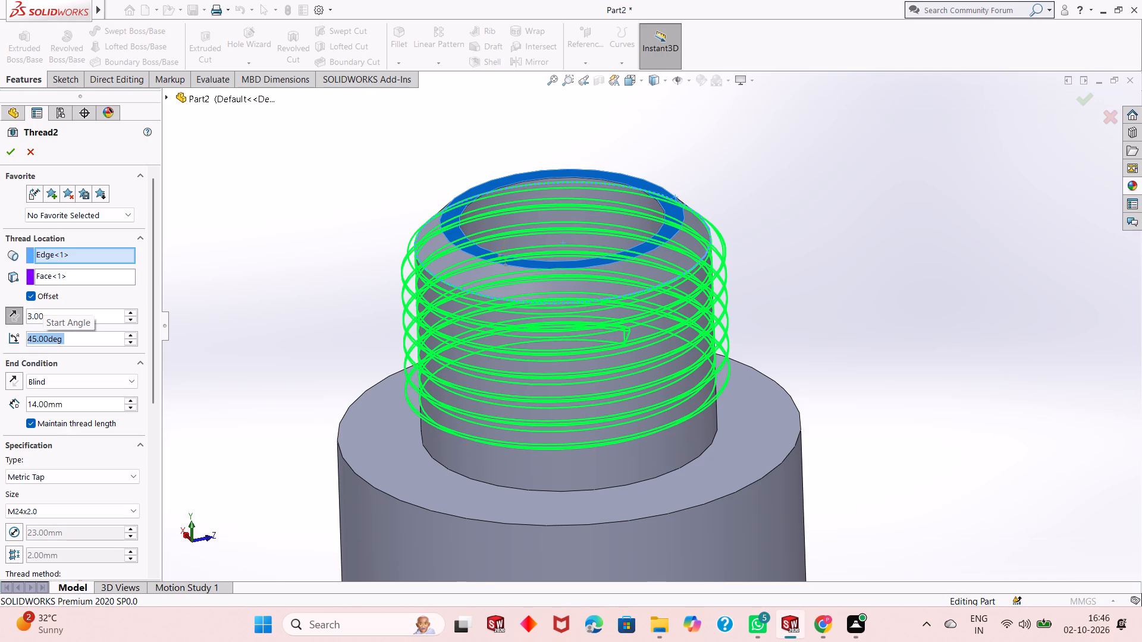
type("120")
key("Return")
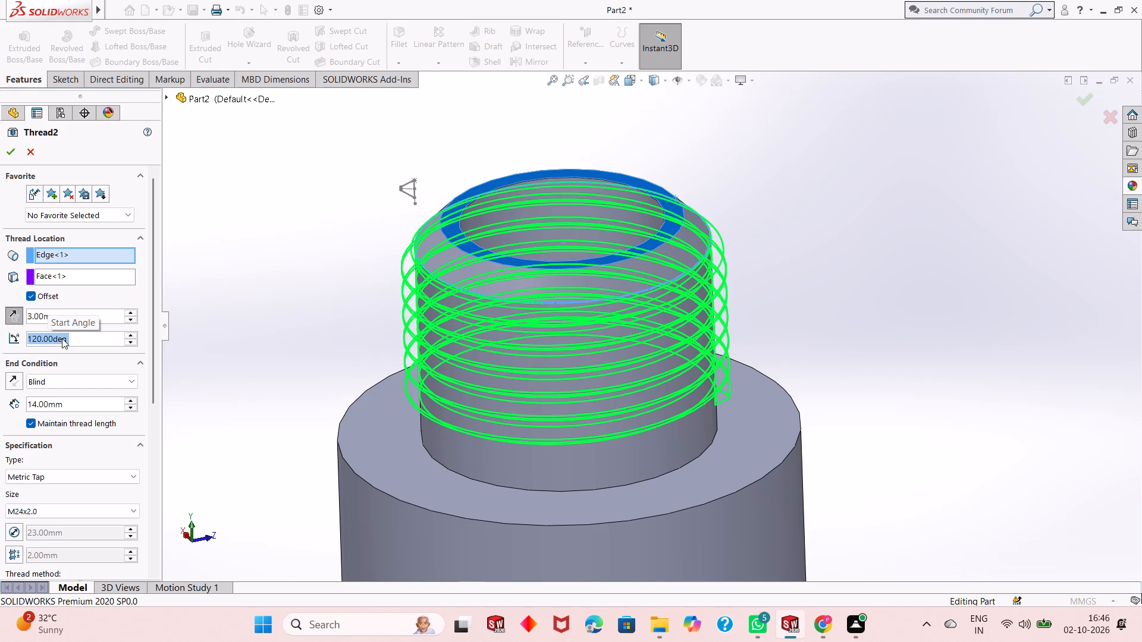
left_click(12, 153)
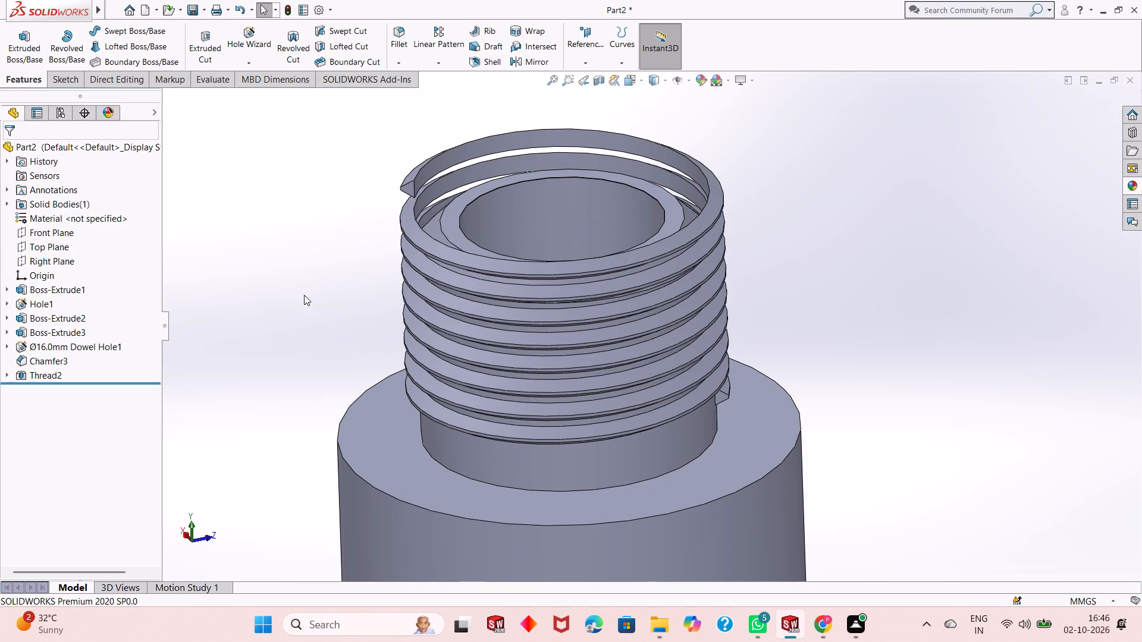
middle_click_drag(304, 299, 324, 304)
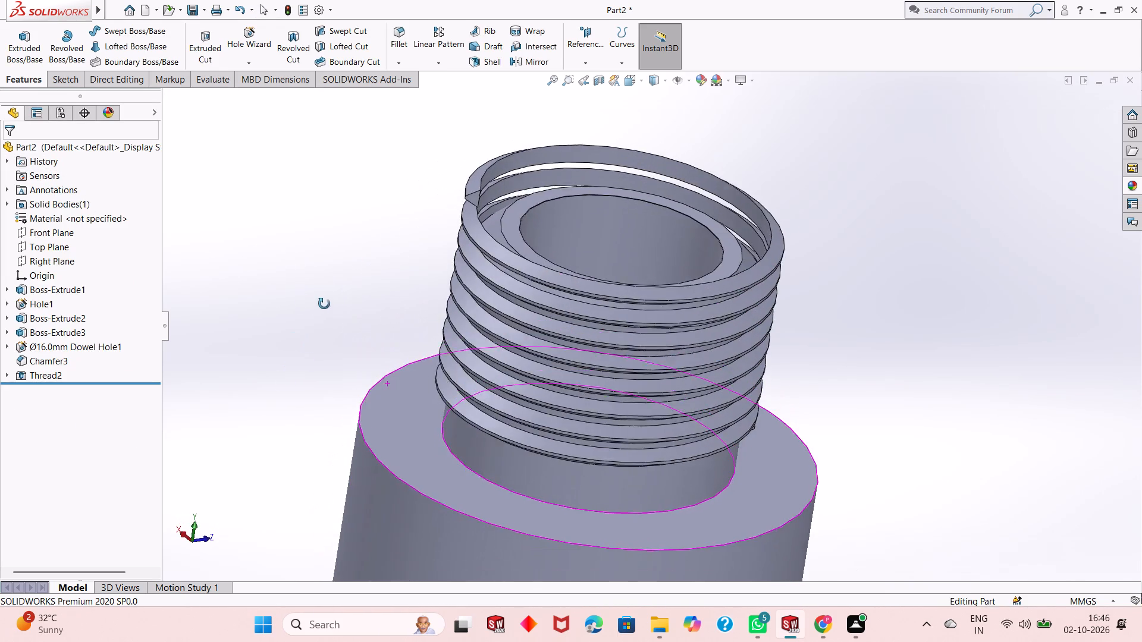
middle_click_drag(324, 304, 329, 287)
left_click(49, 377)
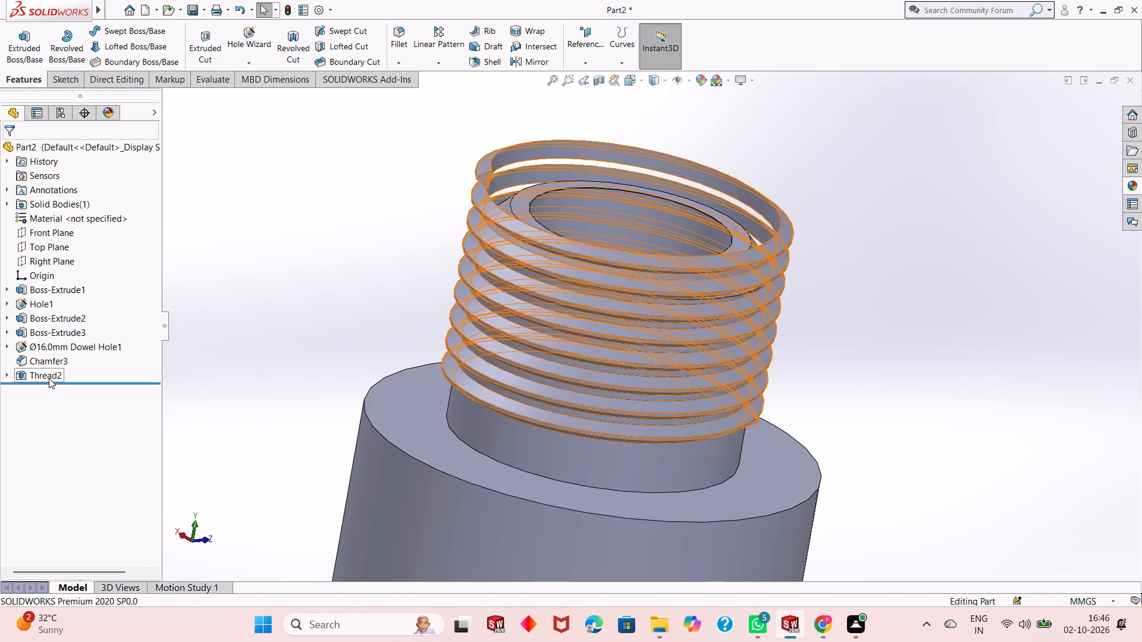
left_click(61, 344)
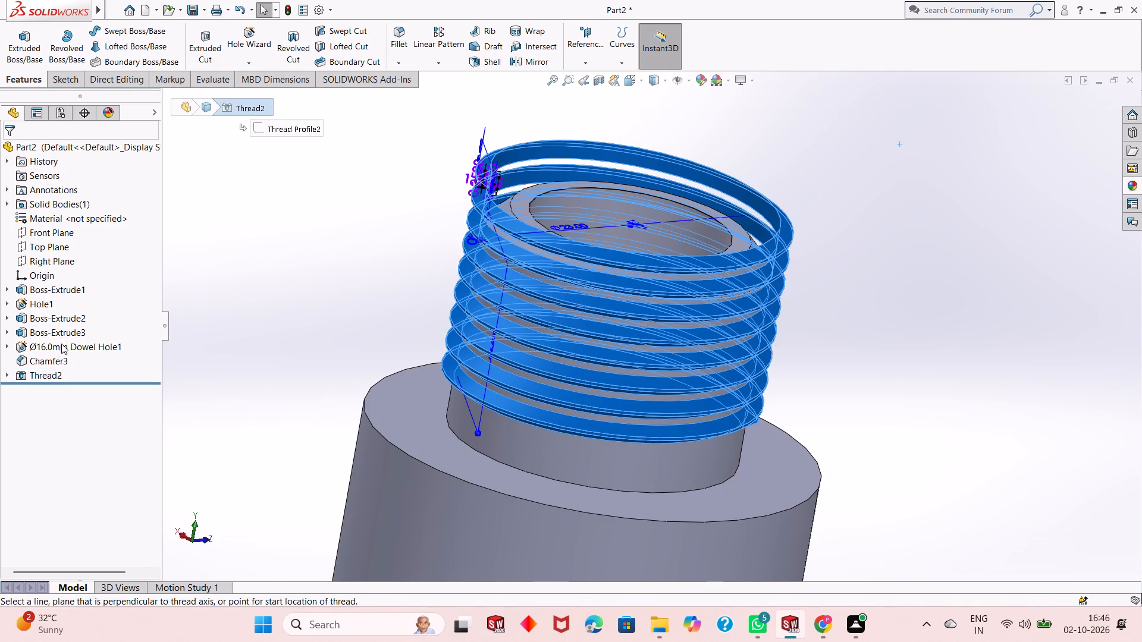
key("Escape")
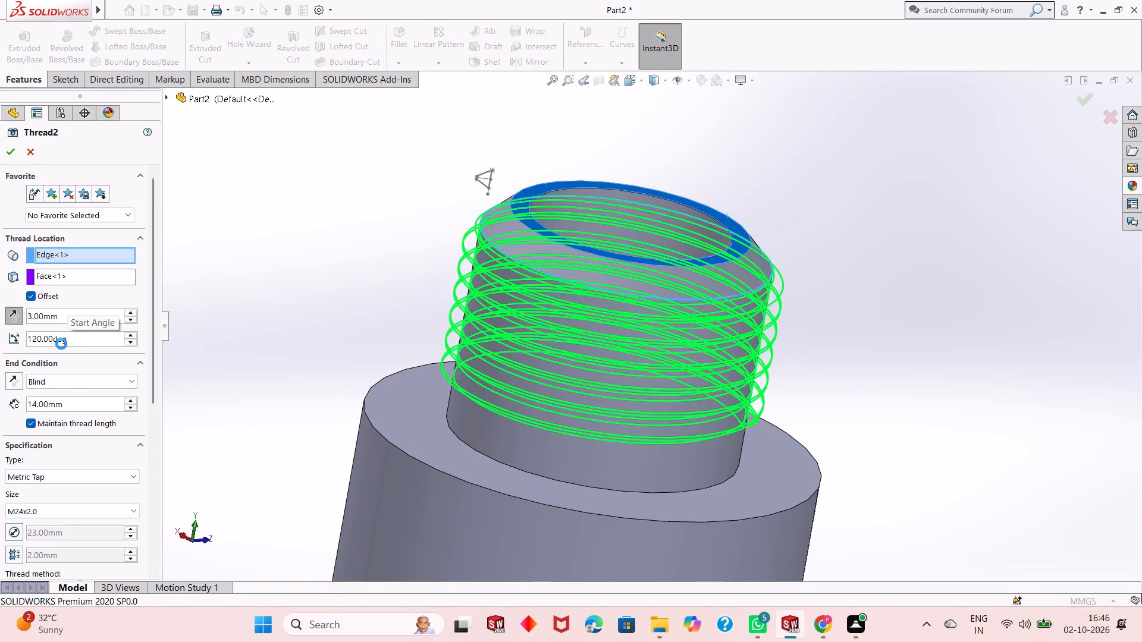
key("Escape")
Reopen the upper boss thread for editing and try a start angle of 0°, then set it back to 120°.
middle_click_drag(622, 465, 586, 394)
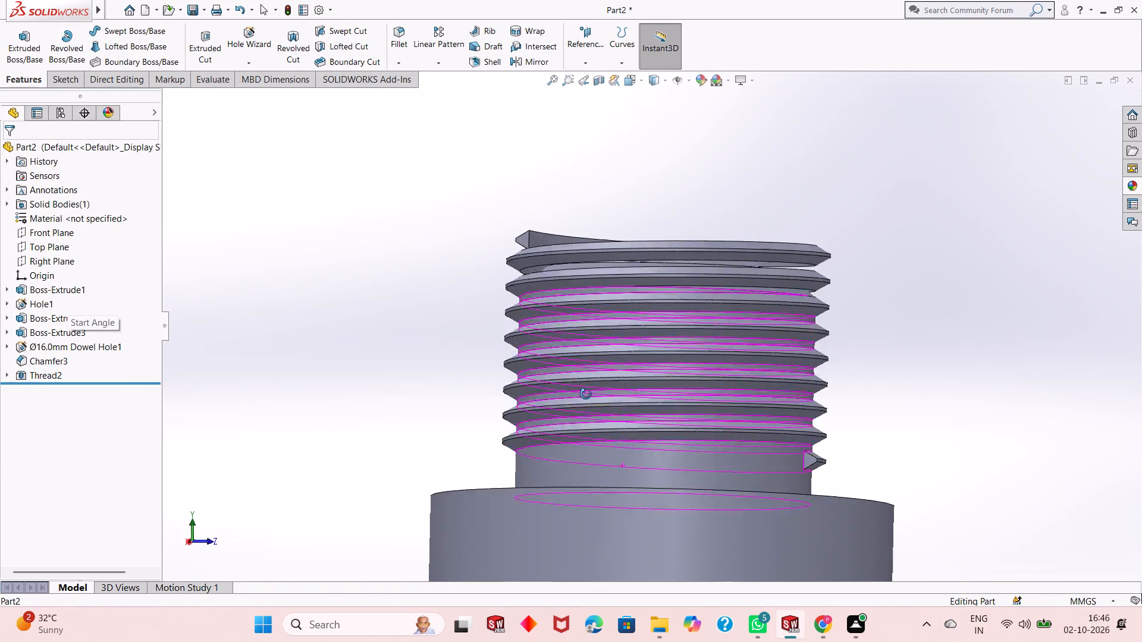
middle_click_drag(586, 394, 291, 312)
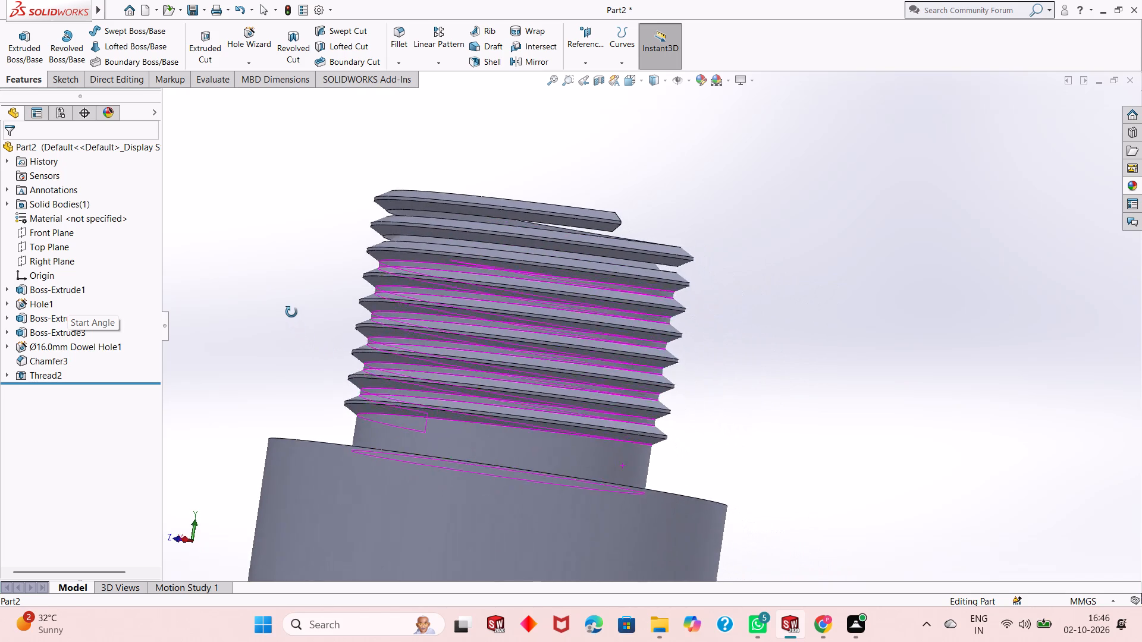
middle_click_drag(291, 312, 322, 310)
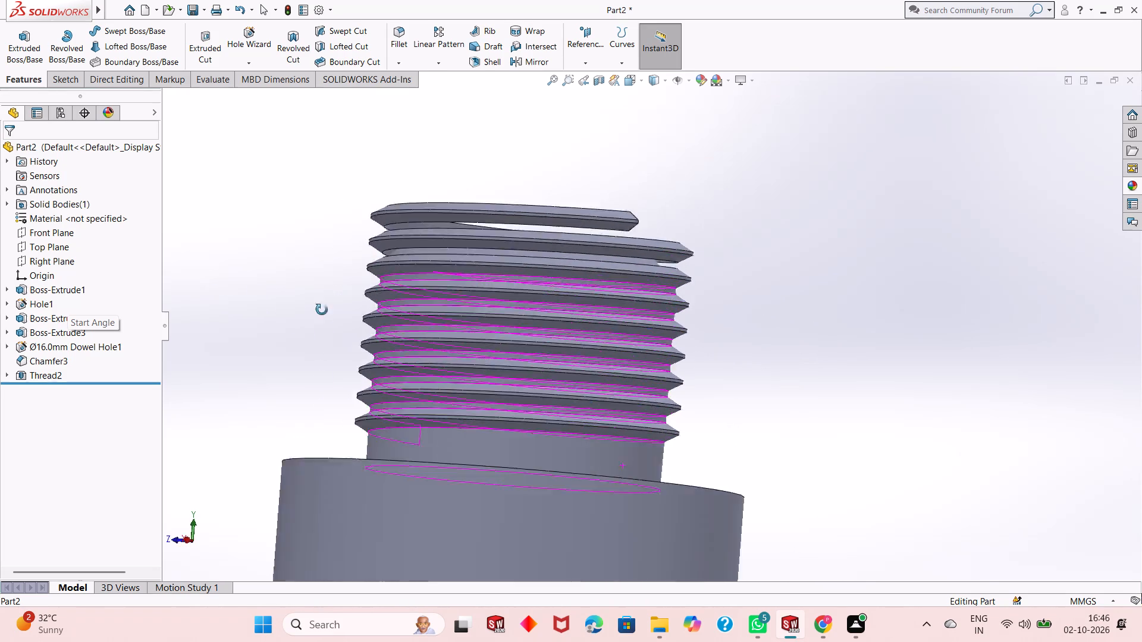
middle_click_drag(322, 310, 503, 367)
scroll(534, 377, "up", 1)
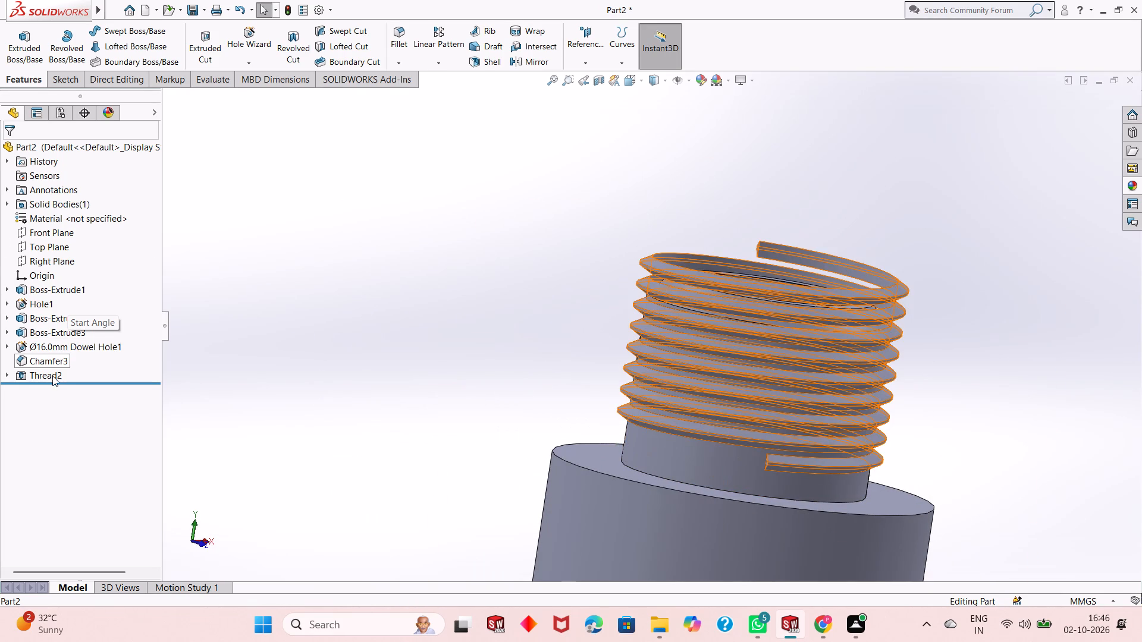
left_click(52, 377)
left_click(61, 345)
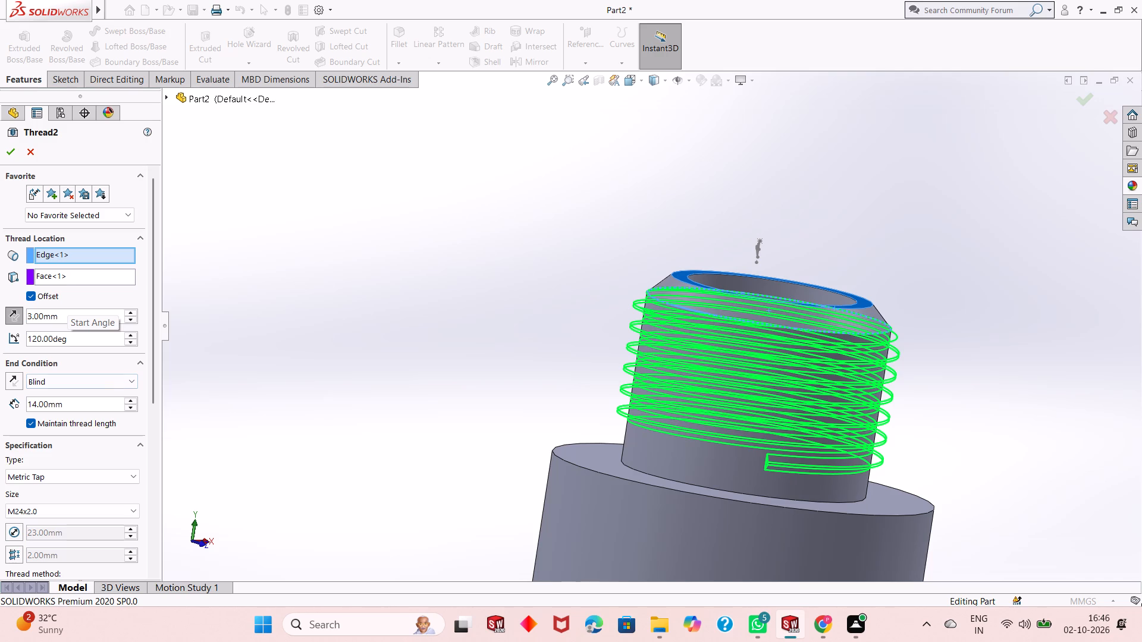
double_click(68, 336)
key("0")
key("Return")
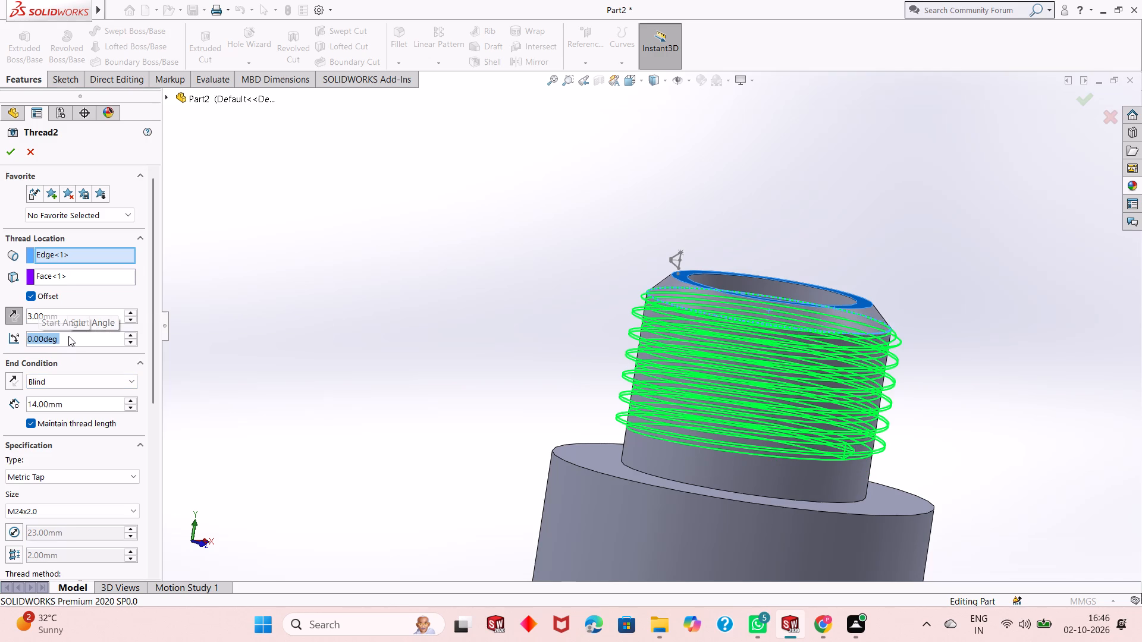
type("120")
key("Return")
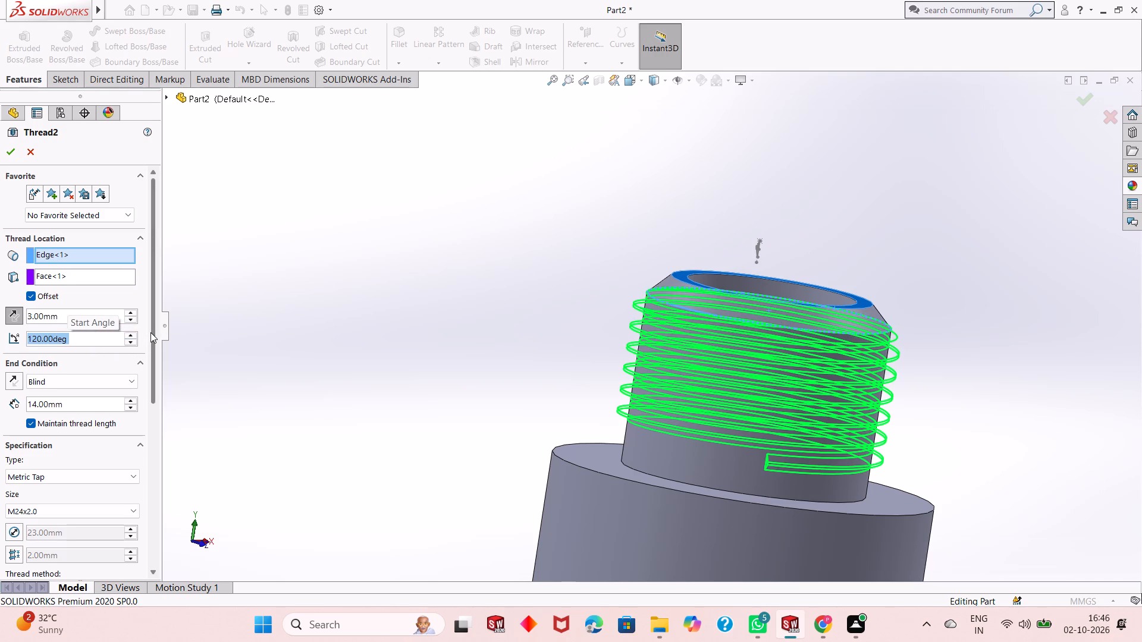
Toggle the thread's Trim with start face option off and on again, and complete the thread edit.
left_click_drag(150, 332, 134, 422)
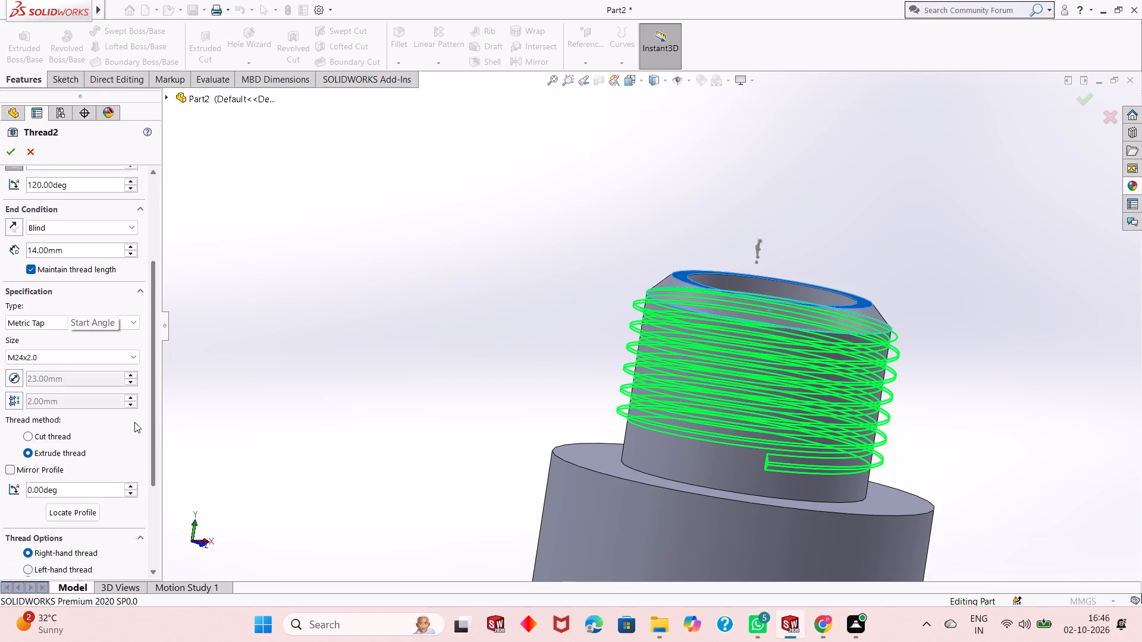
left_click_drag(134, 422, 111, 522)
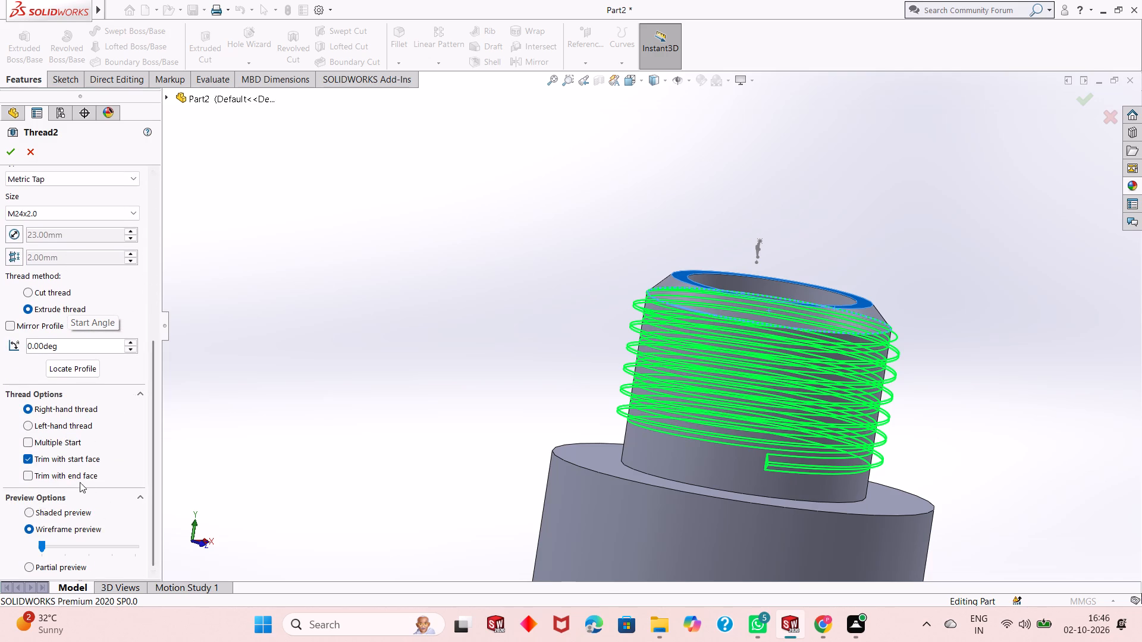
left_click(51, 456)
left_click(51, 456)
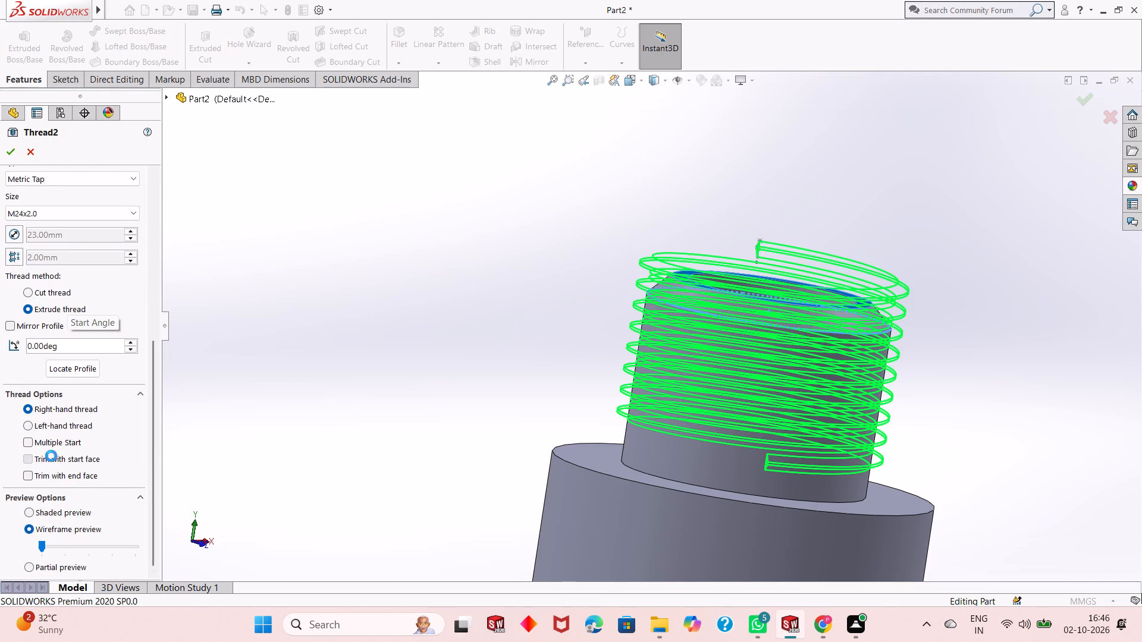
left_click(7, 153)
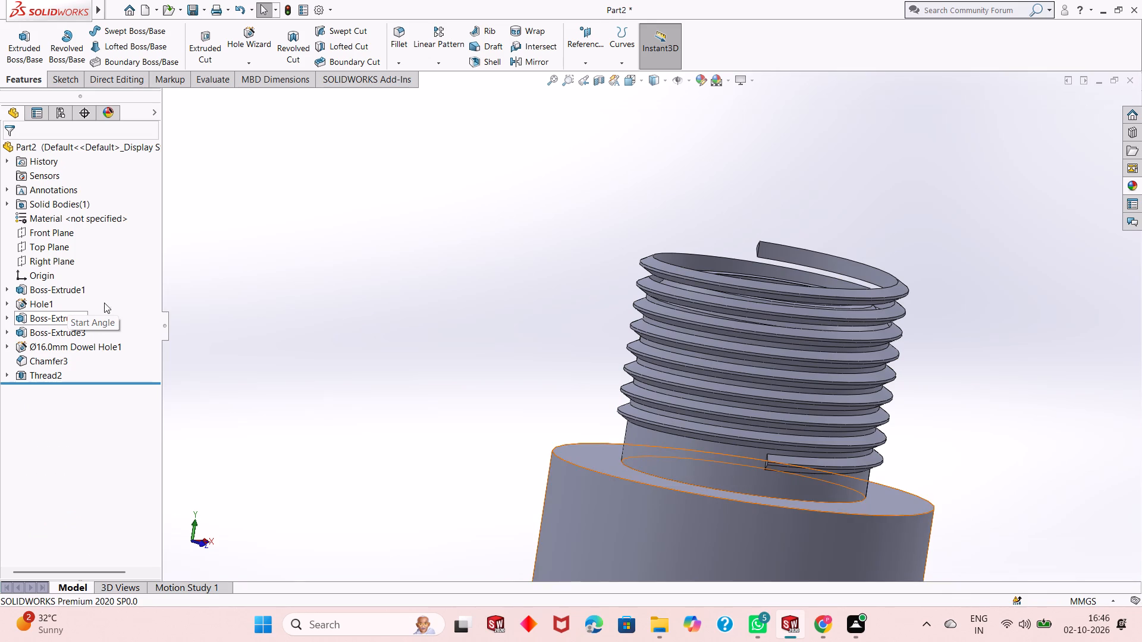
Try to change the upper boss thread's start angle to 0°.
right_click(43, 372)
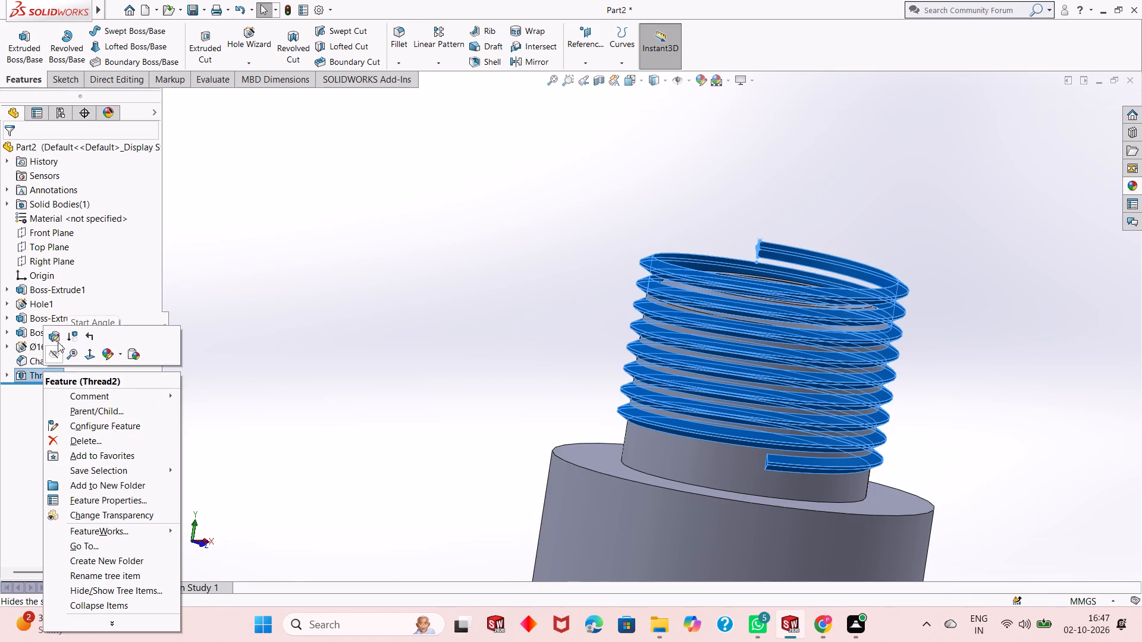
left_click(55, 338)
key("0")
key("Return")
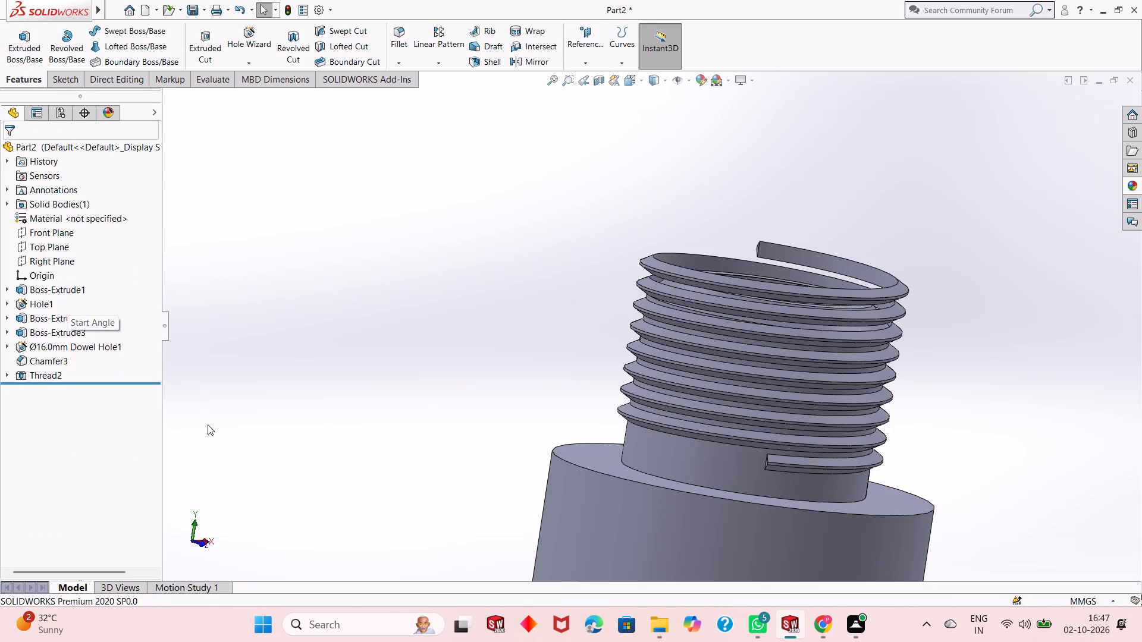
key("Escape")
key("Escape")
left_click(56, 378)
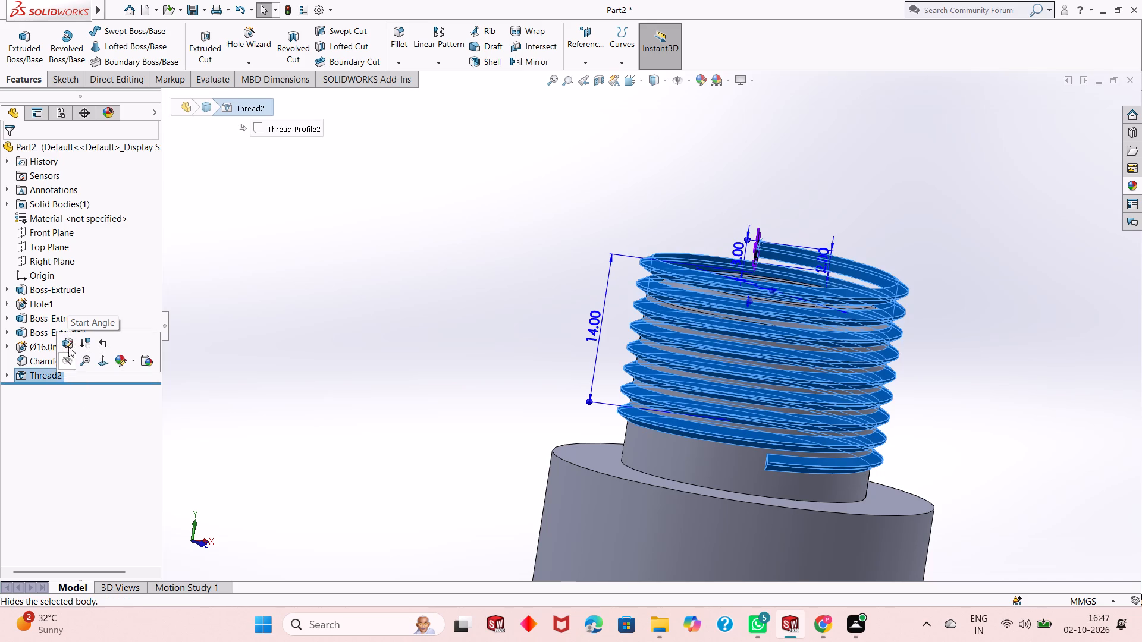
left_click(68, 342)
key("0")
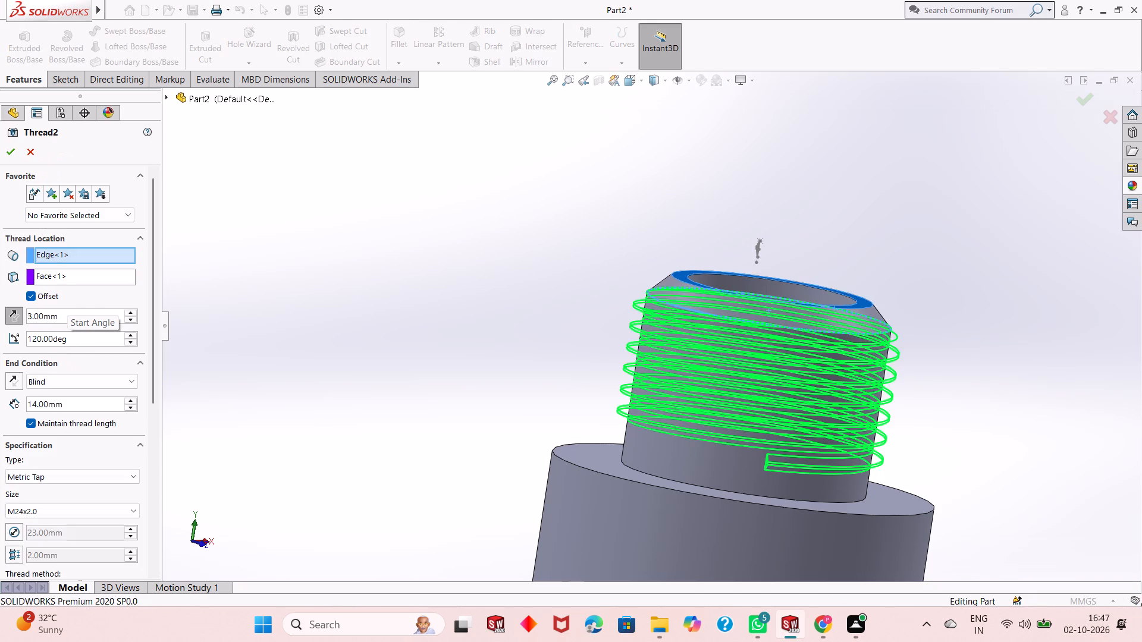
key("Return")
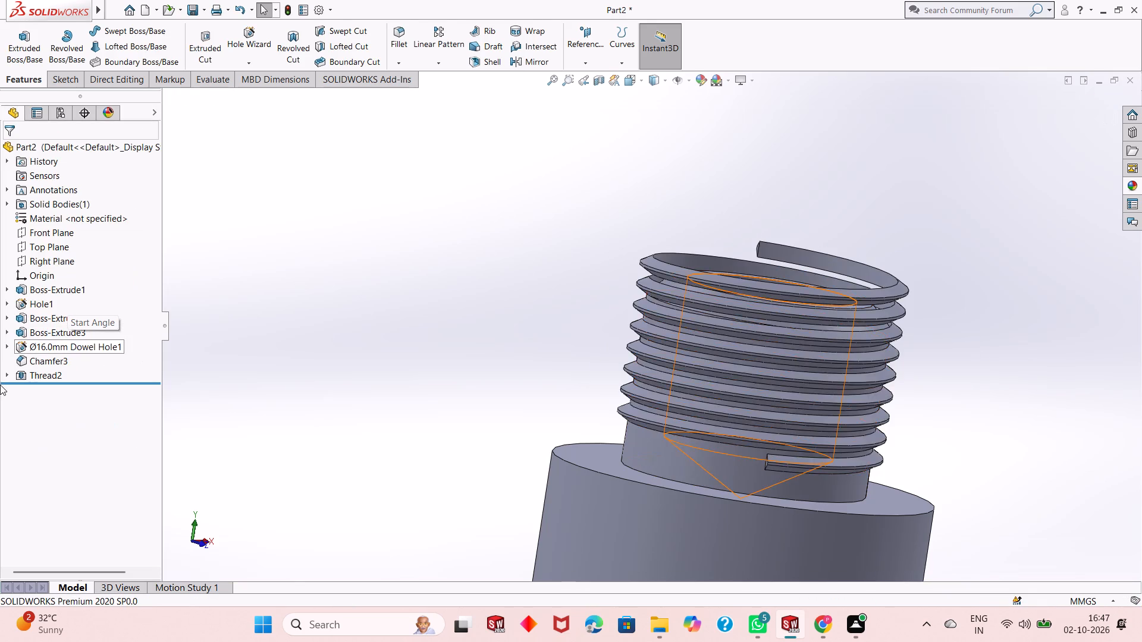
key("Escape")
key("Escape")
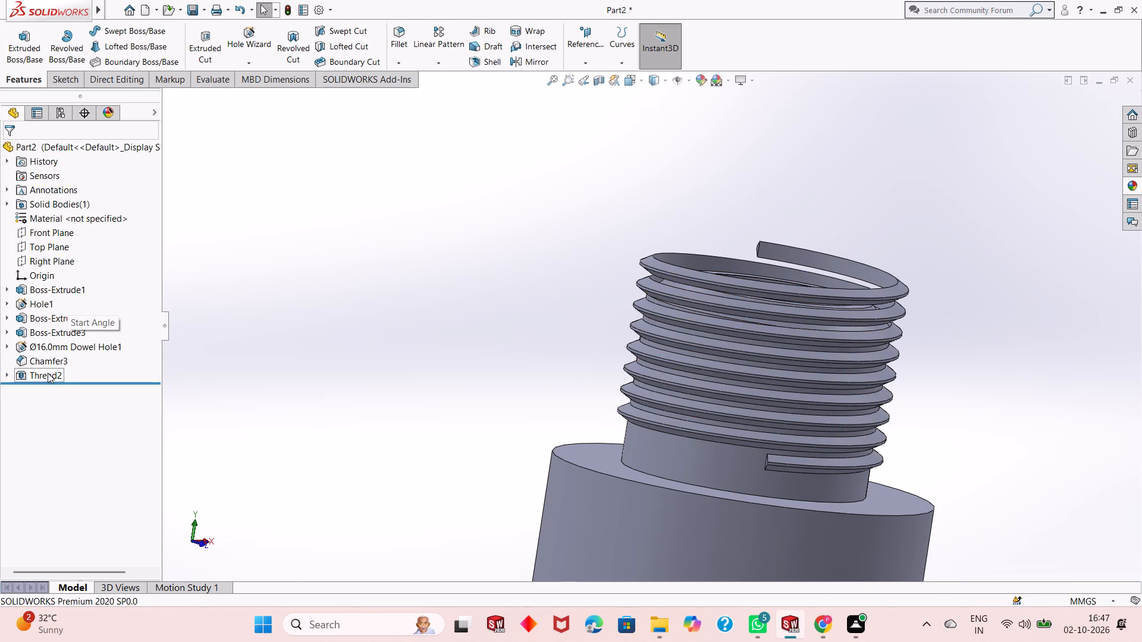
Edit the upper boss thread, set its start angle to 0° and complete the edit.
right_click(48, 373)
left_click(54, 336)
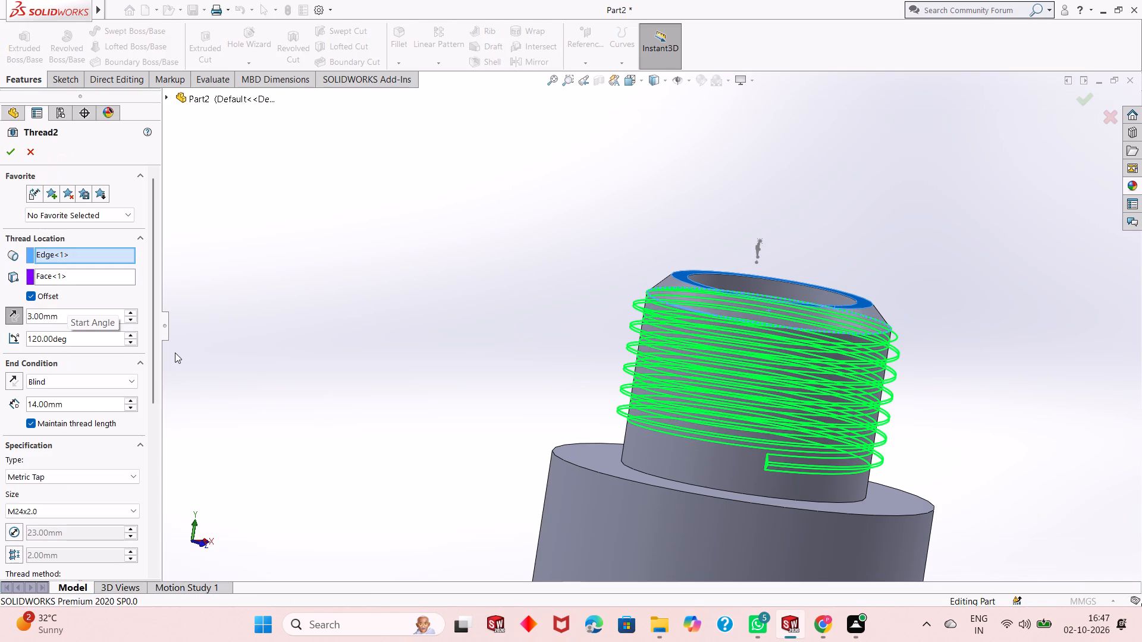
double_click(87, 342)
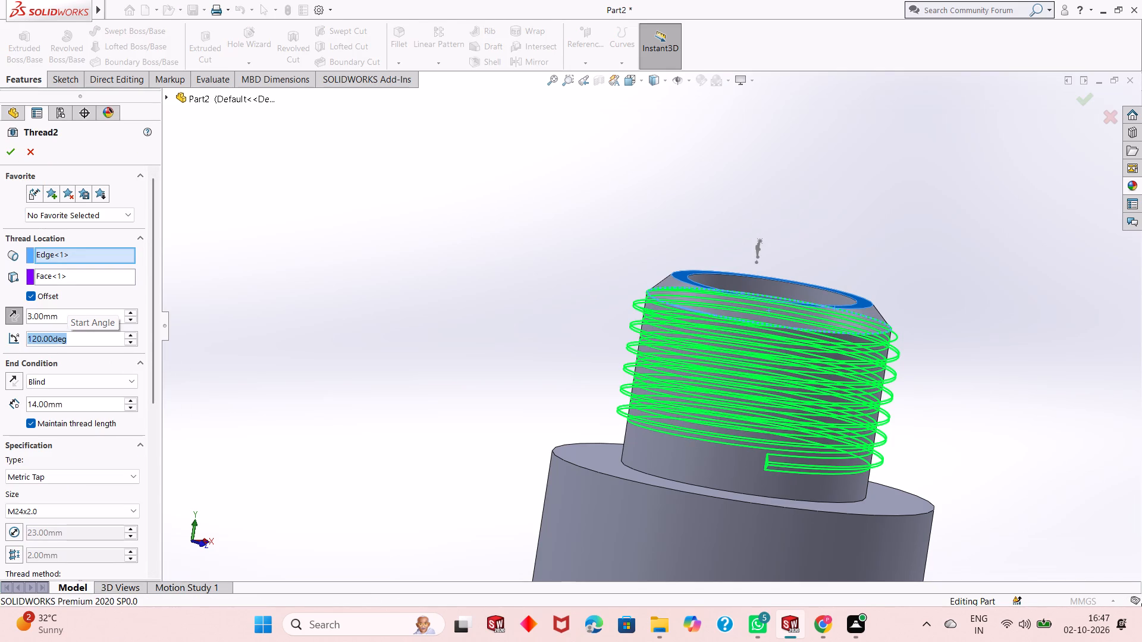
key("0")
key("Return")
left_click(9, 156)
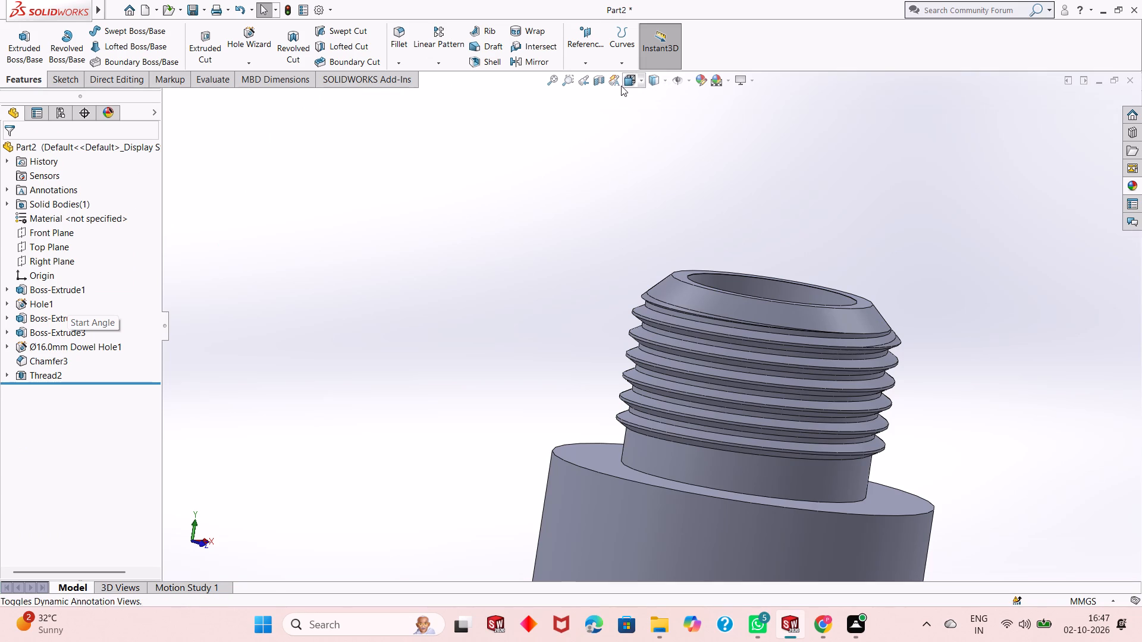
Create a planar section view of the part on the Front Plane.
left_click(601, 86)
scroll(495, 325, "up", 5)
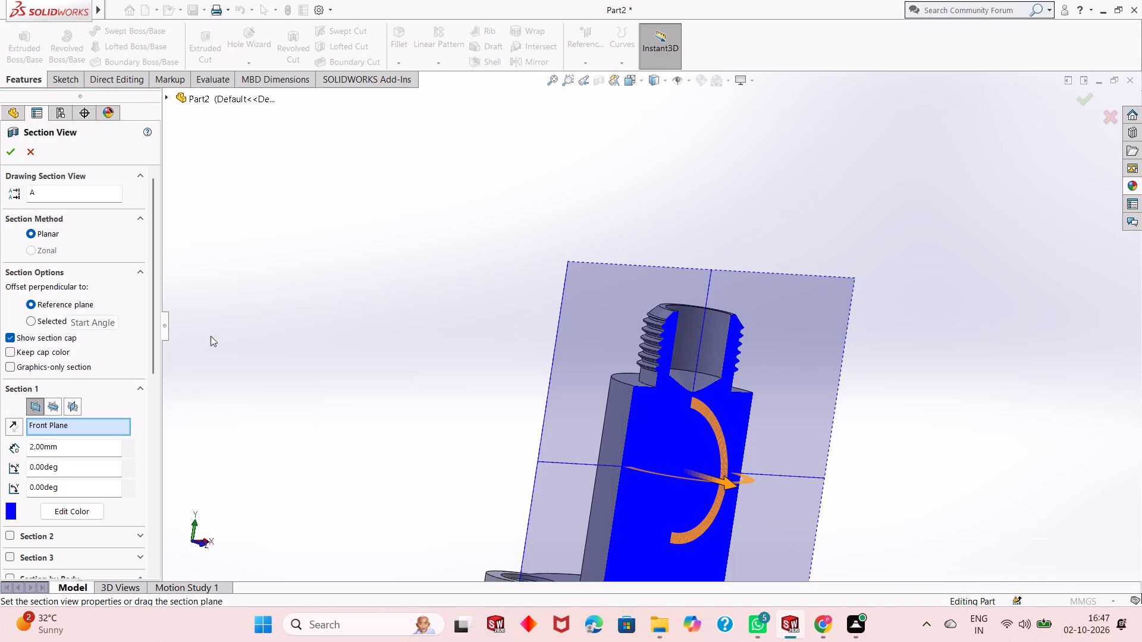
right_click(379, 327)
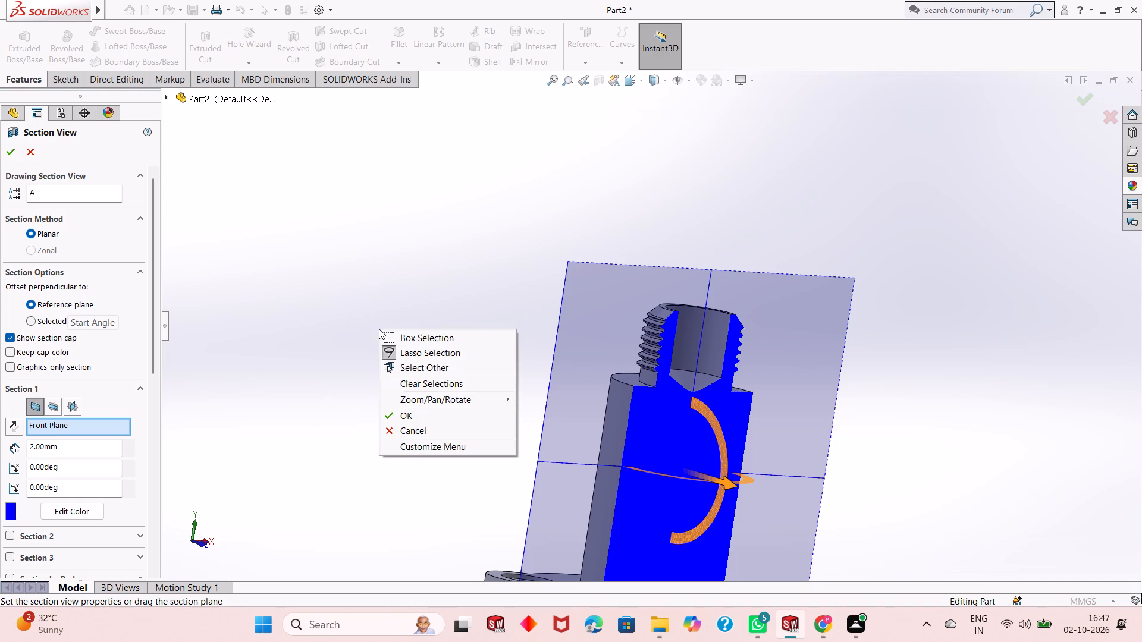
left_click(367, 318)
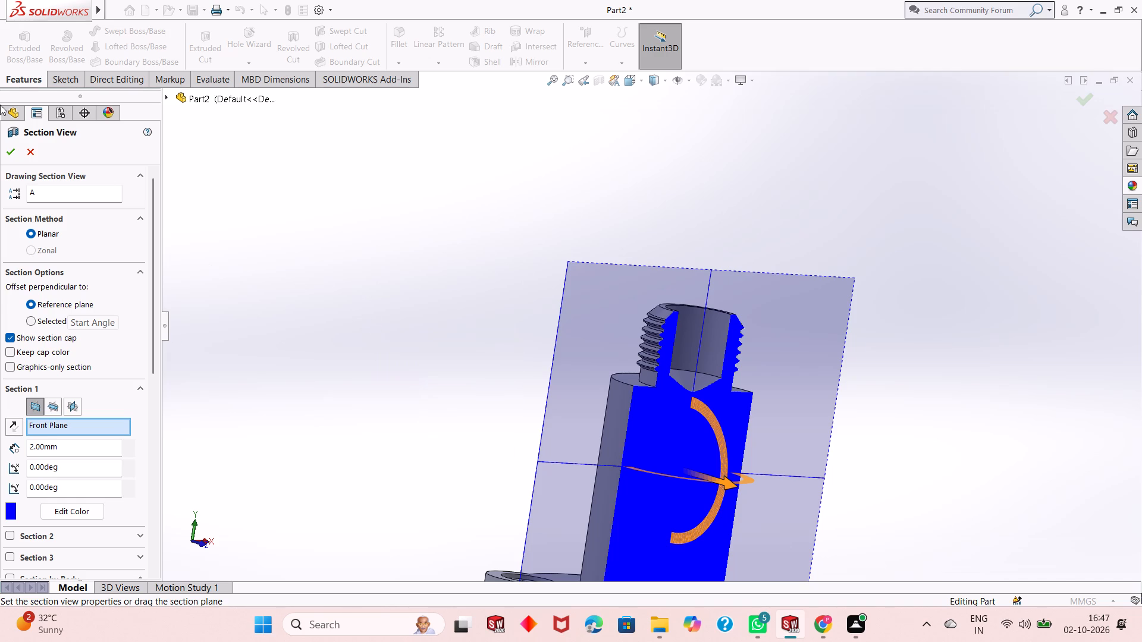
left_click(6, 151)
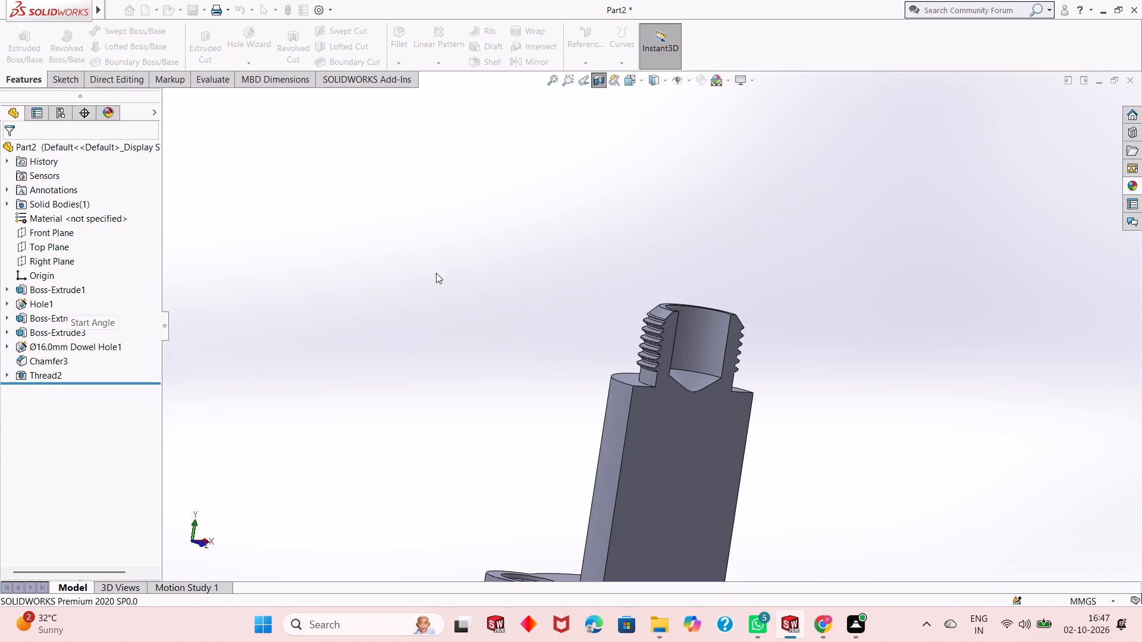
Examine the sectioned part, focusing on the upper boss's hole, chamfer and external thread profile.
middle_click_drag(410, 312, 366, 306)
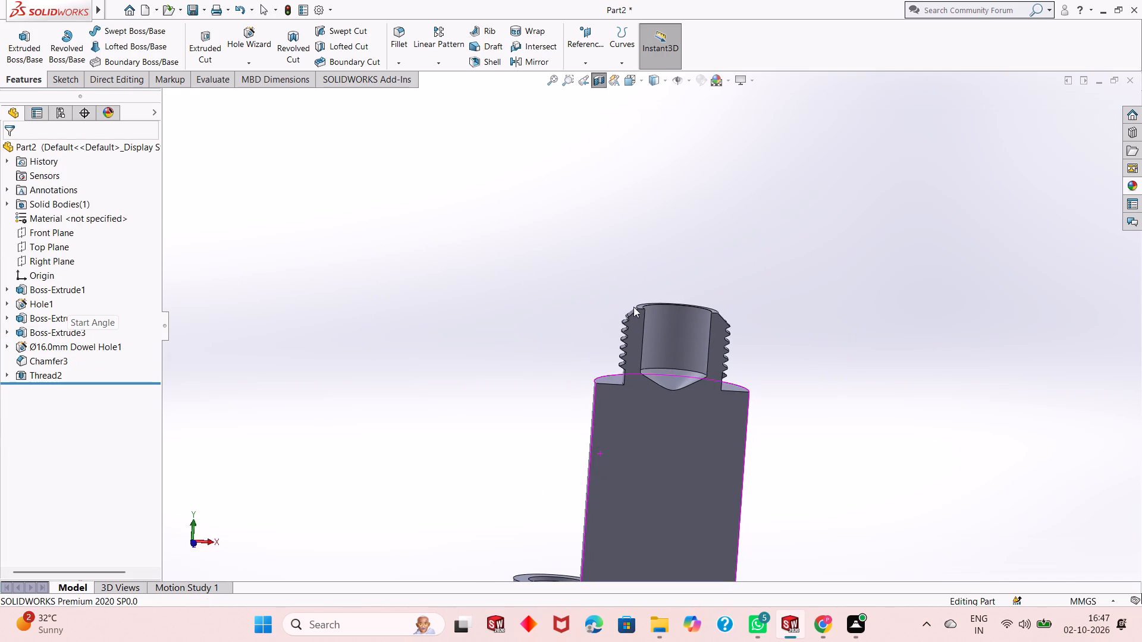
middle_click_drag(597, 258, 581, 254)
scroll(599, 304, "up", 3)
scroll(602, 323, "down", 2)
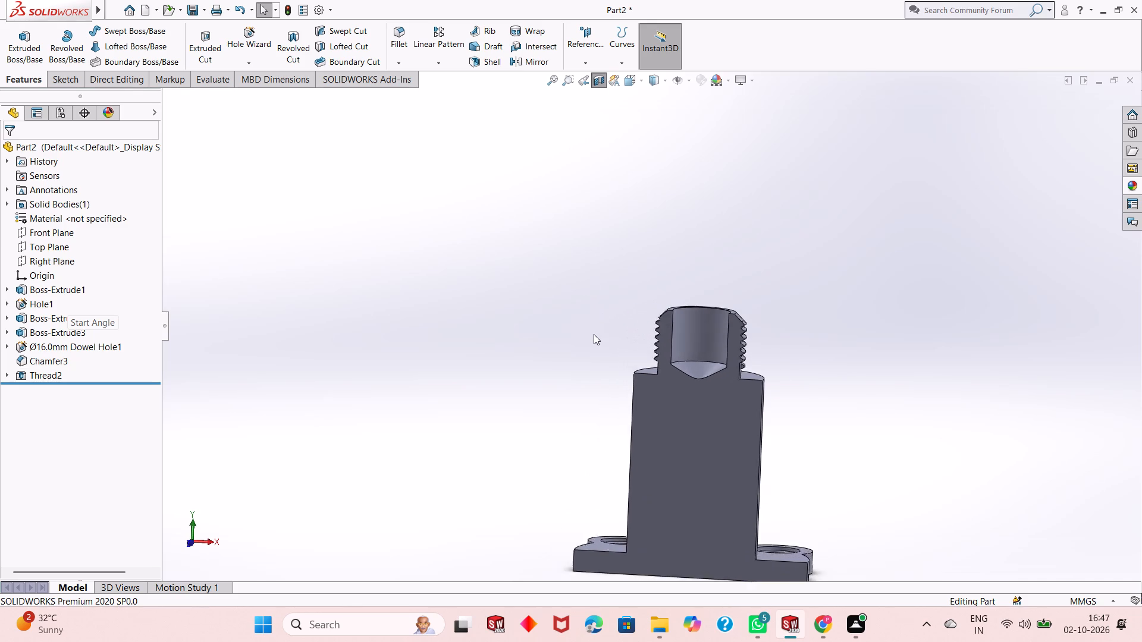
scroll(594, 334, "down", 1)
scroll(592, 338, "up", 2)
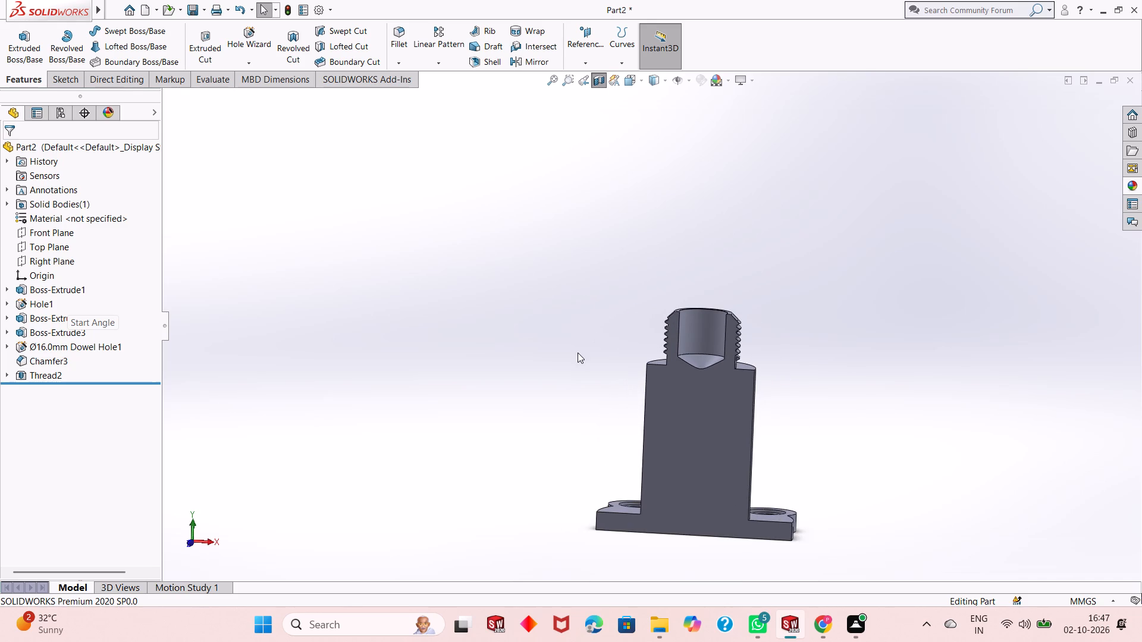
middle_click_drag(597, 366, 658, 427)
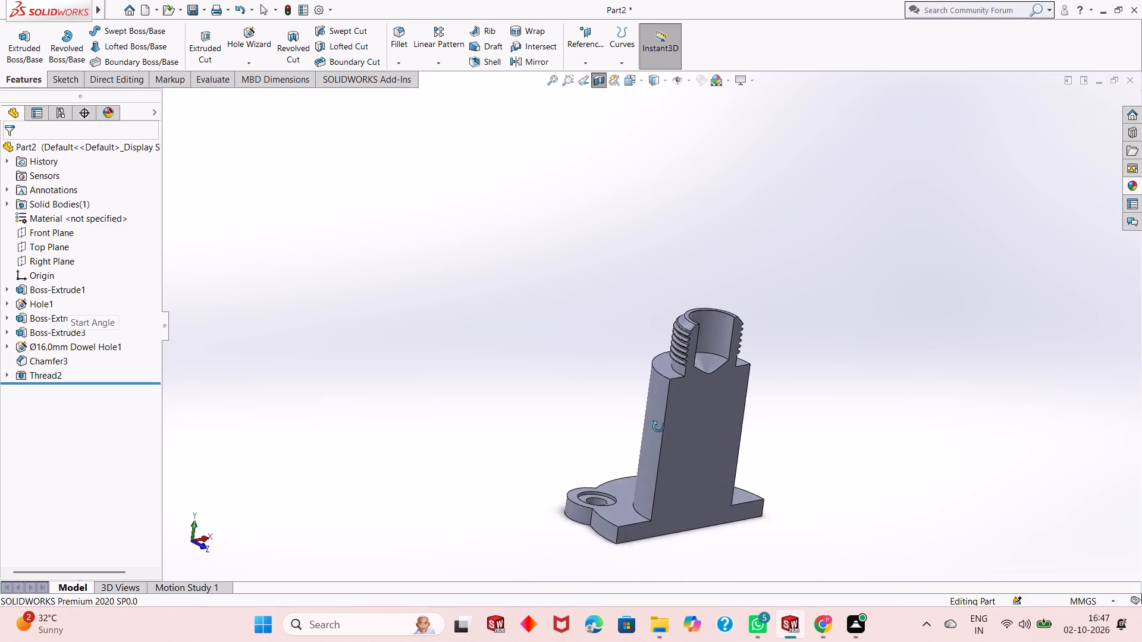
middle_click_drag(658, 427, 619, 380)
scroll(857, 346, "down", 3)
scroll(701, 316, "down", 1)
middle_click_drag(688, 314, 662, 333)
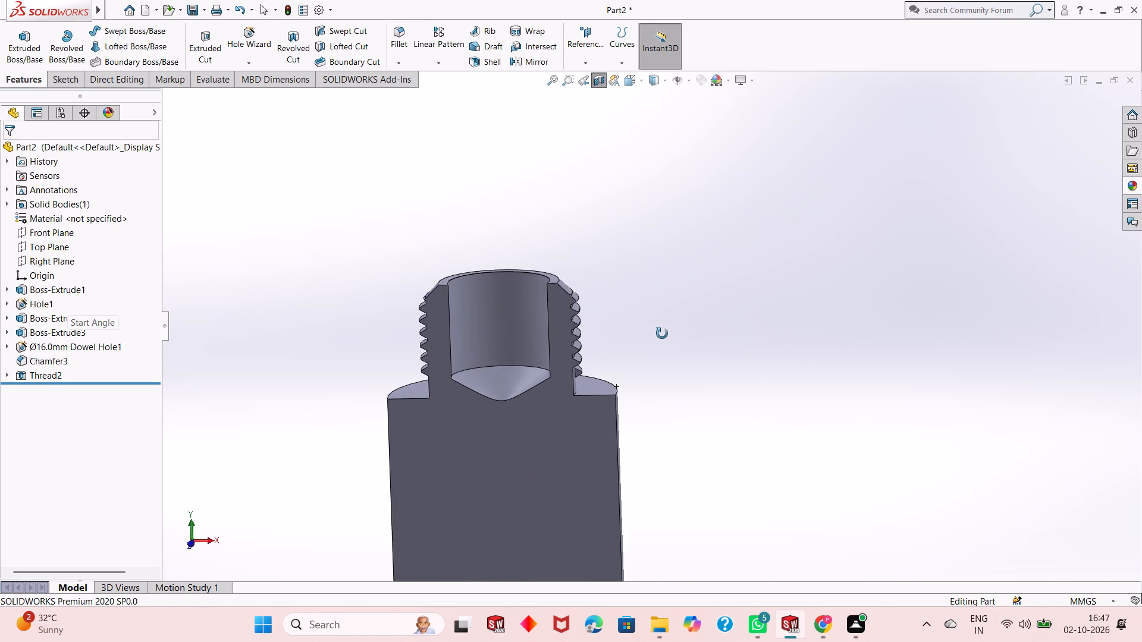
middle_click_drag(662, 333, 654, 339)
scroll(654, 339, "down", 2)
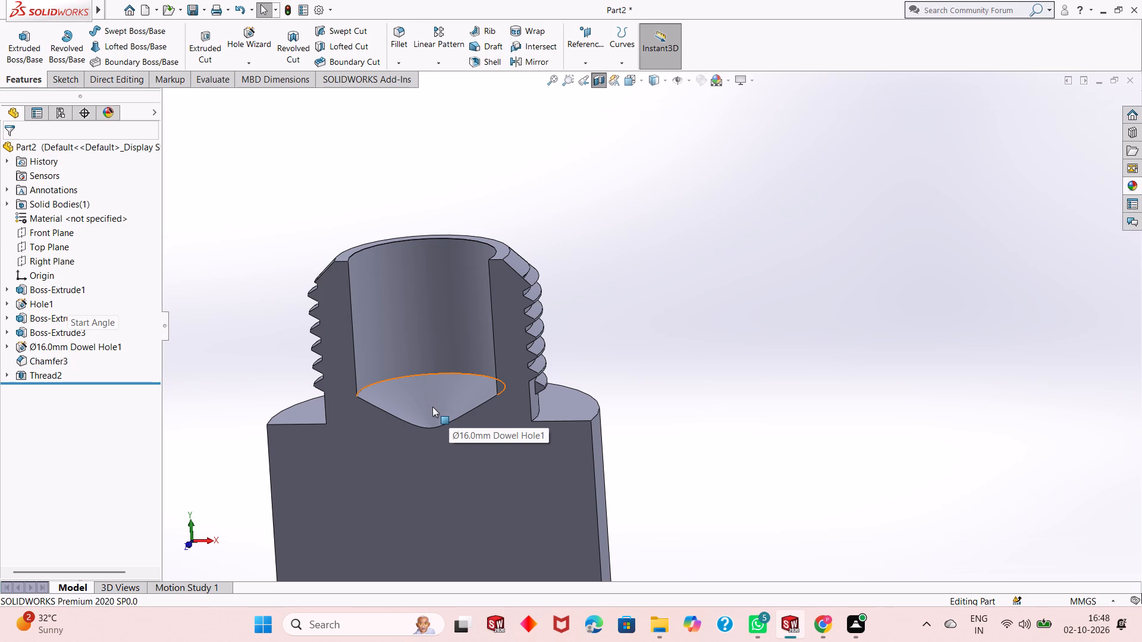
Open the Ø16 dowel hole's specification to review its settings, and close it without changes.
left_click(61, 342)
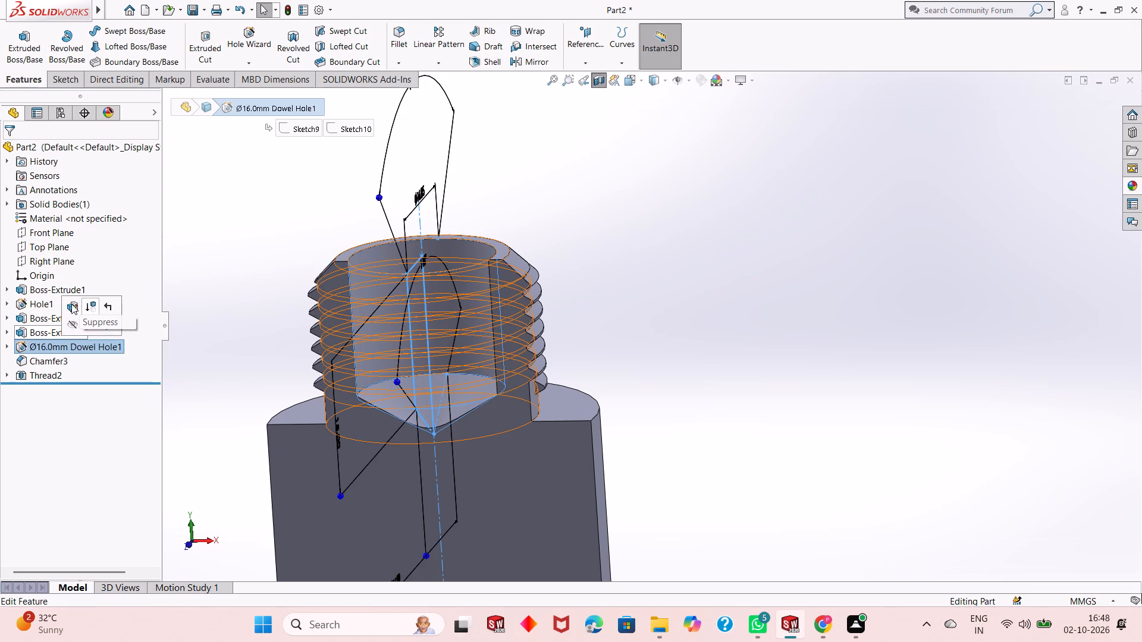
left_click(68, 304)
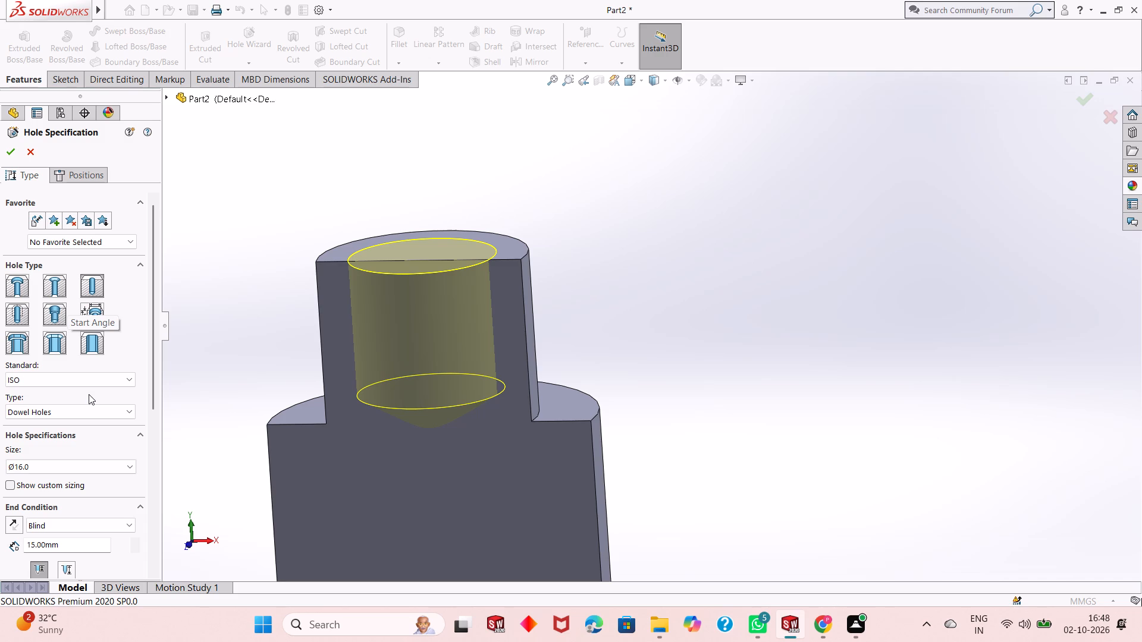
key("Escape")
key("Escape")
Examine the sectioned upper boss's hole bottom and thread profile again, and turn off the section view.
middle_click(438, 460)
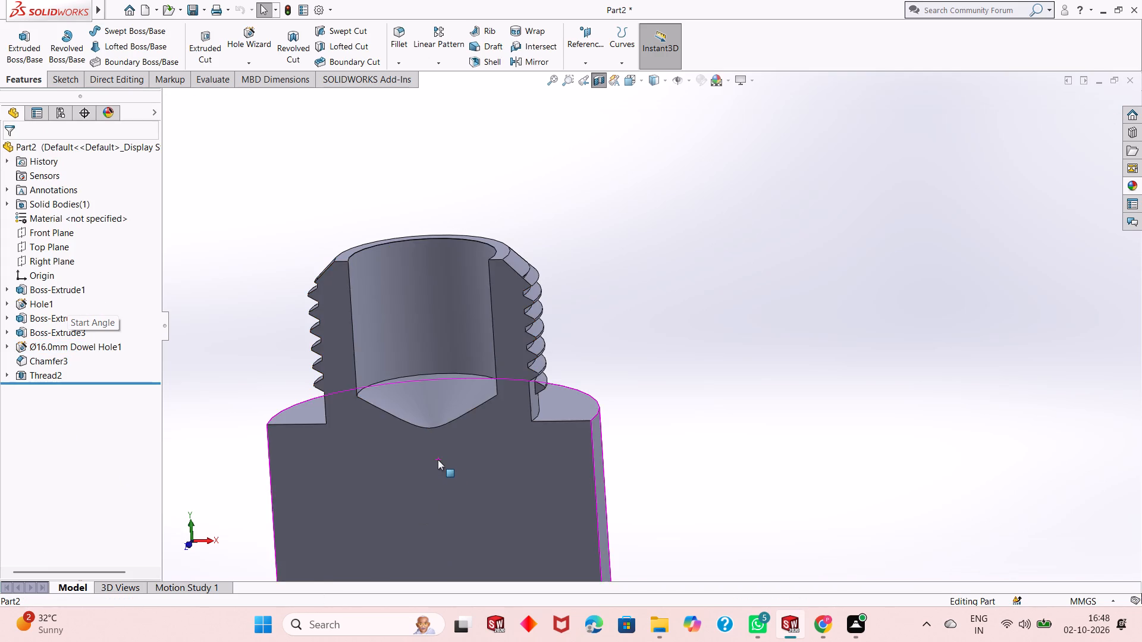
scroll(448, 439, "up", 3)
middle_click_drag(553, 388, 563, 325)
scroll(559, 301, "down", 2)
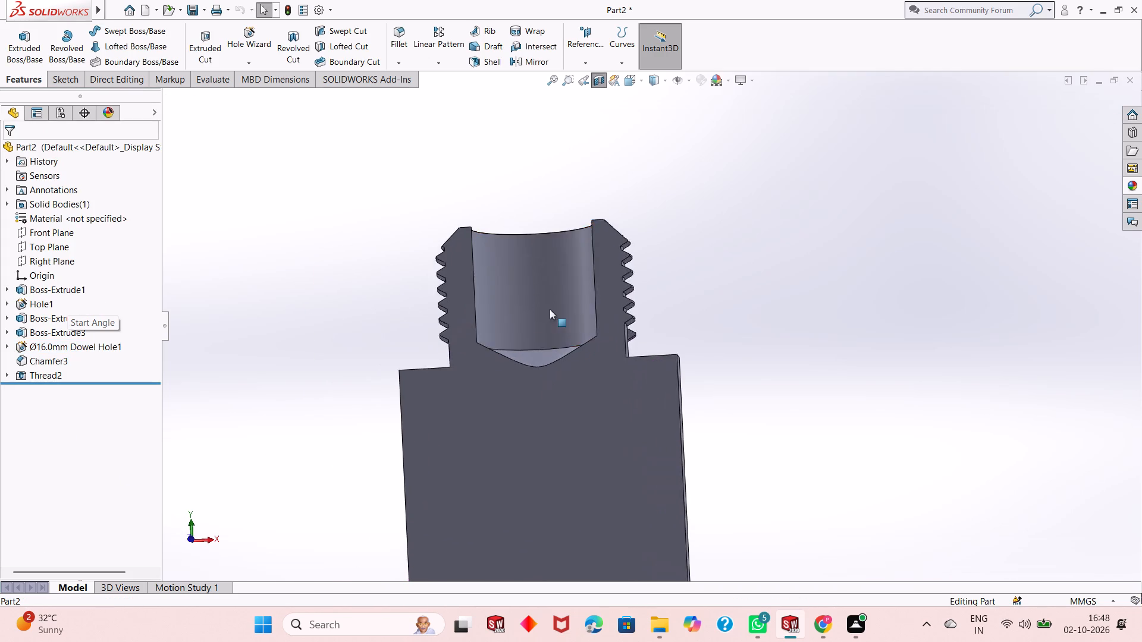
scroll(550, 309, "down", 3)
middle_click_drag(560, 338, 560, 386)
scroll(569, 419, "up", 2)
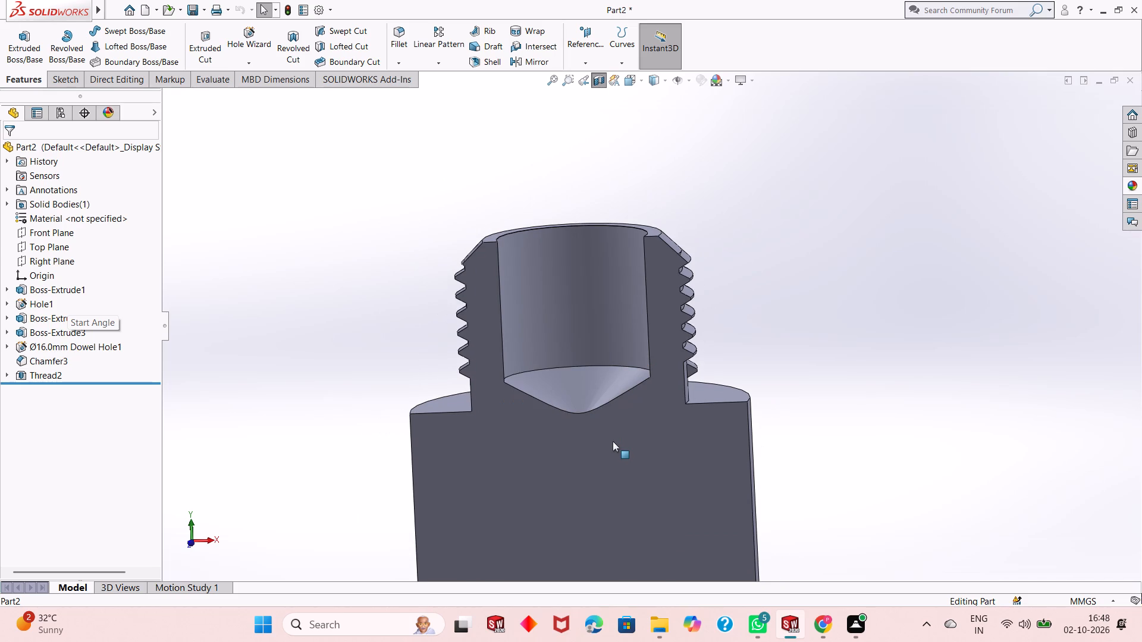
scroll(613, 441, "down", 1)
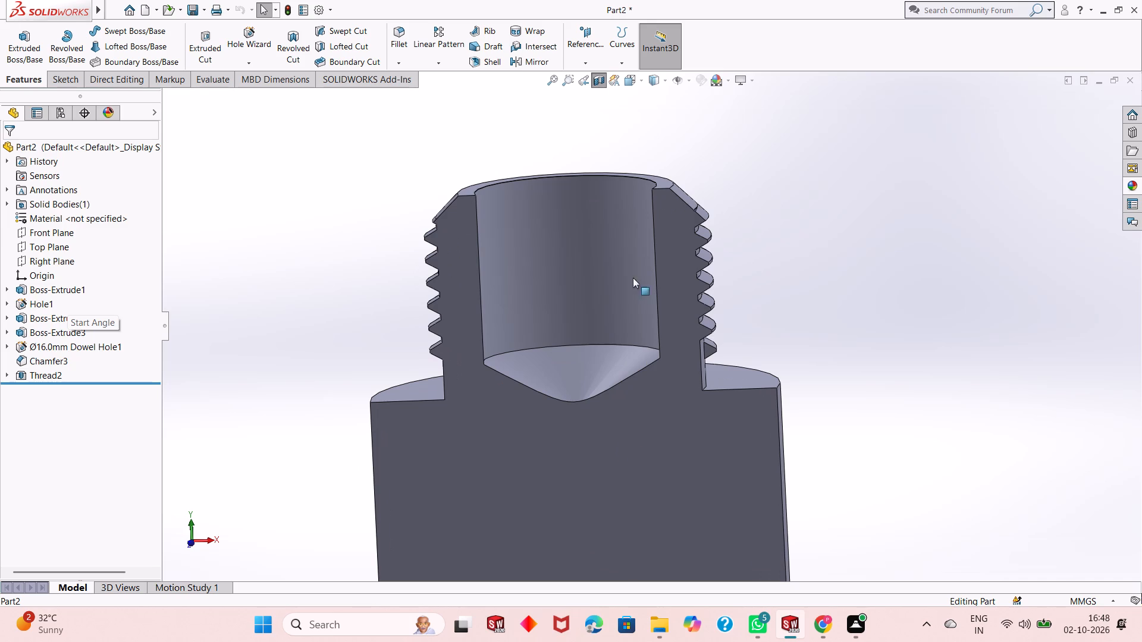
left_click(597, 81)
Examine the whole part from several angles, checking the upper boss's thread and chamfer and the base plate's counterbored holes.
scroll(647, 363, "up", 2)
middle_click_drag(648, 383, 672, 319)
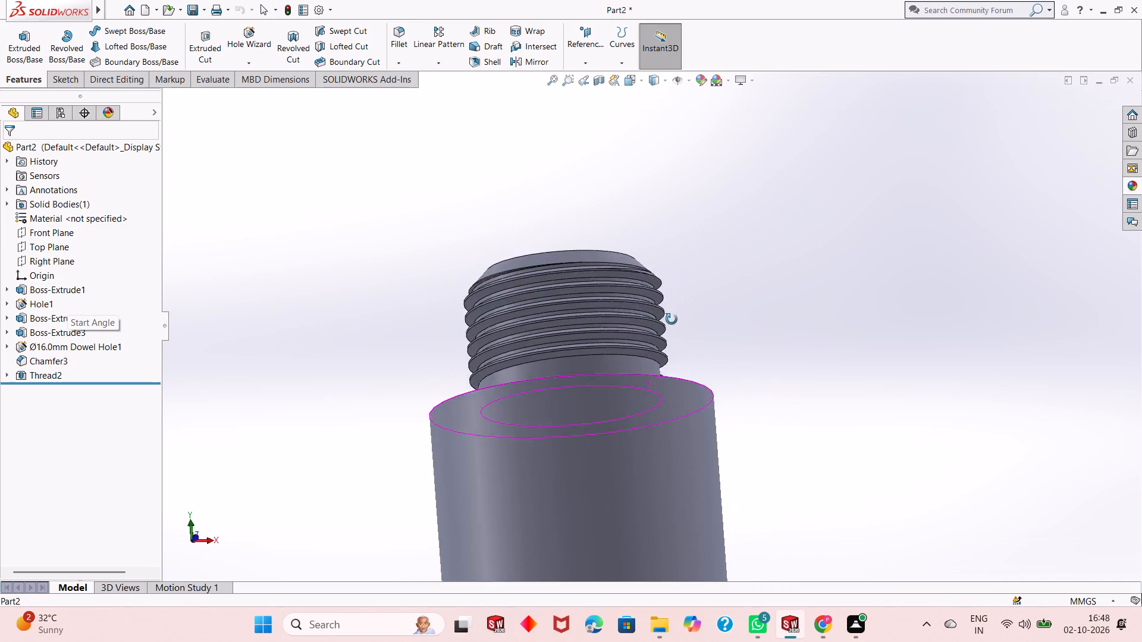
middle_click_drag(672, 319, 677, 383)
scroll(644, 411, "up", 5)
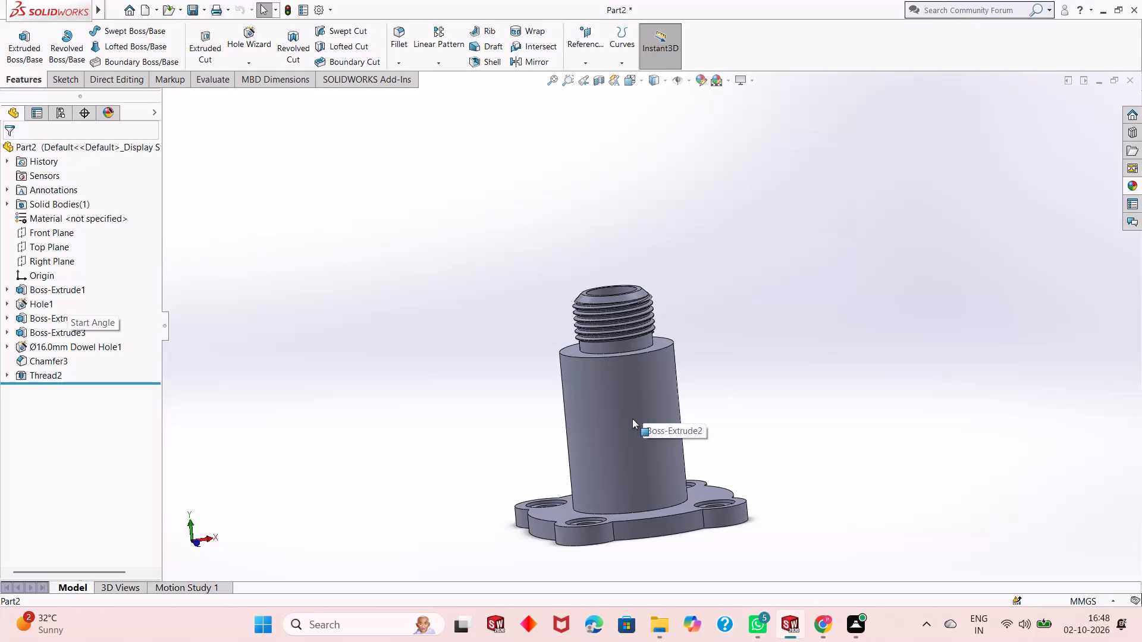
scroll(632, 418, "down", 1)
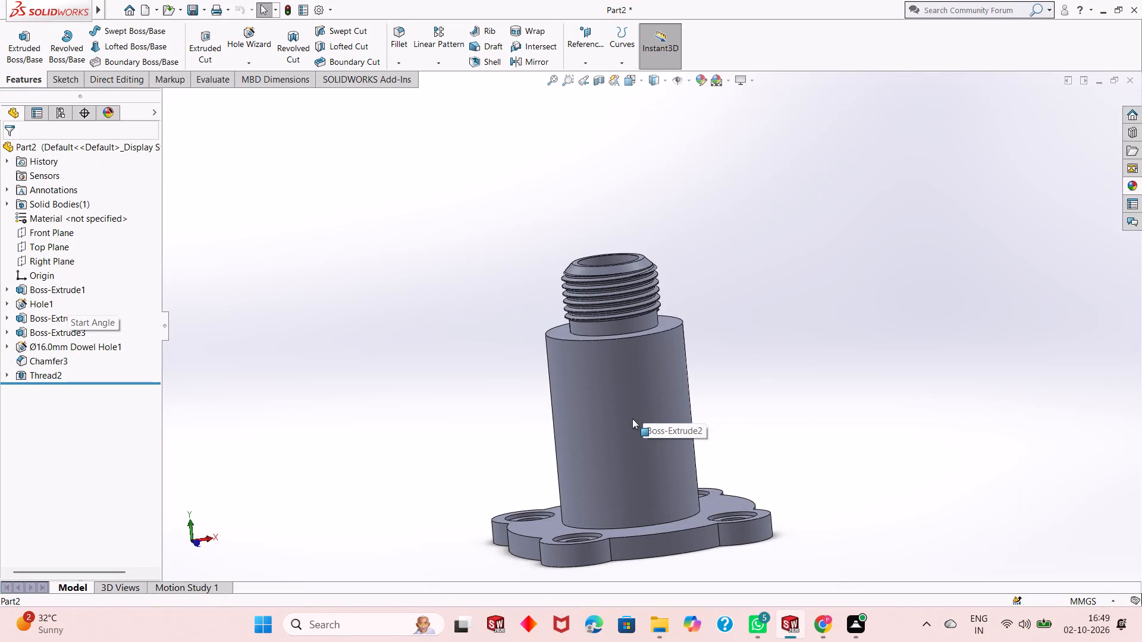
scroll(632, 418, "down", 3)
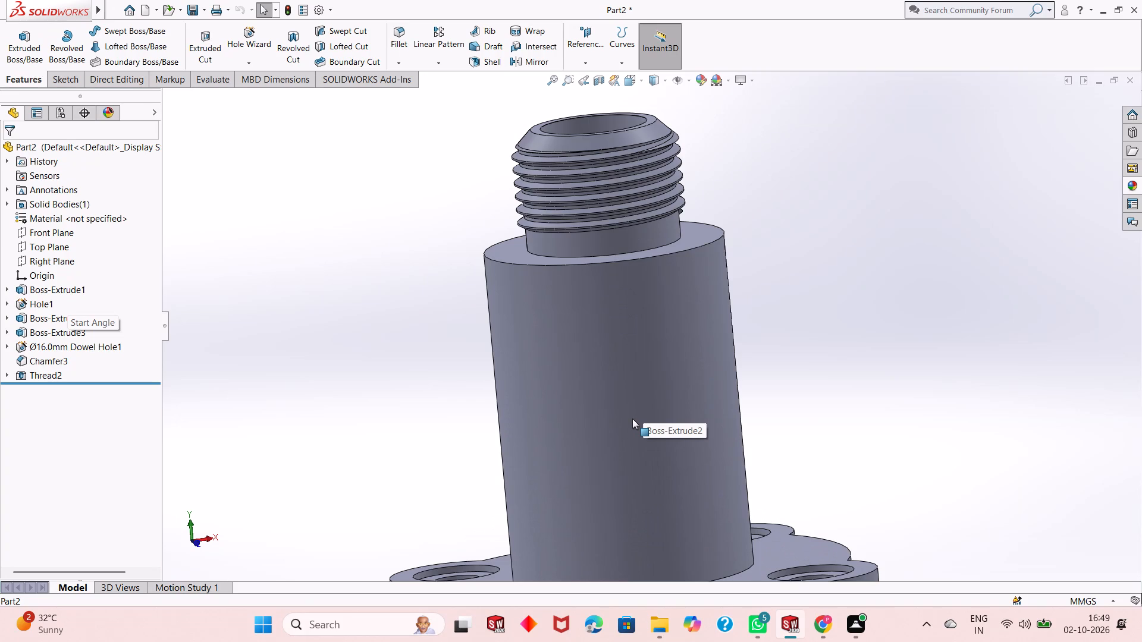
scroll(632, 418, "up", 4)
scroll(629, 228, "down", 3)
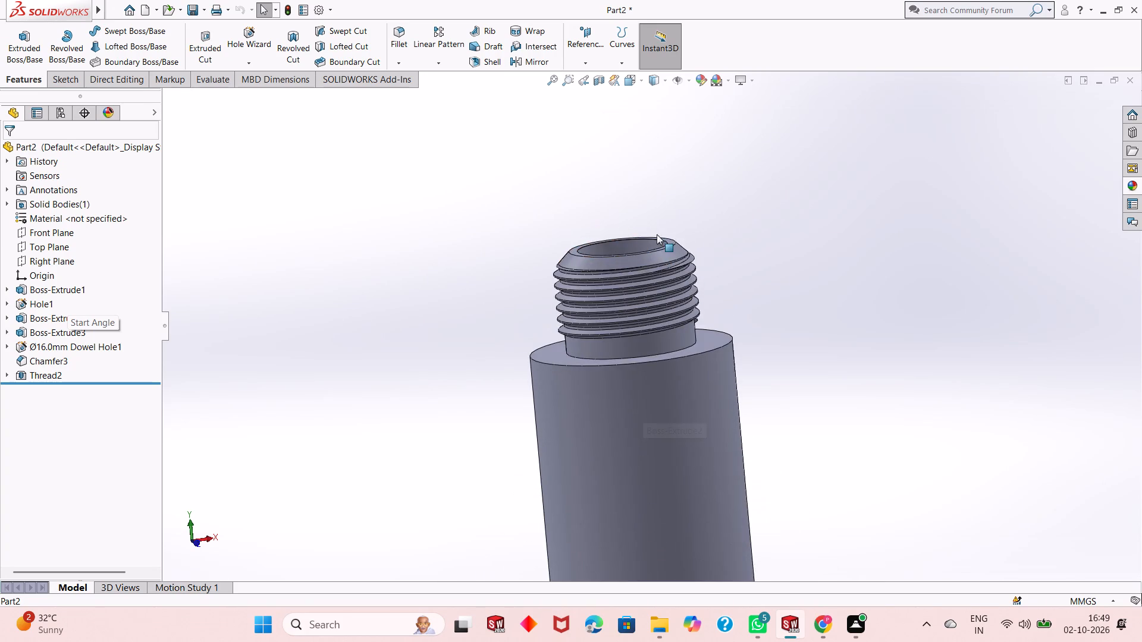
middle_click_drag(683, 226, 686, 383)
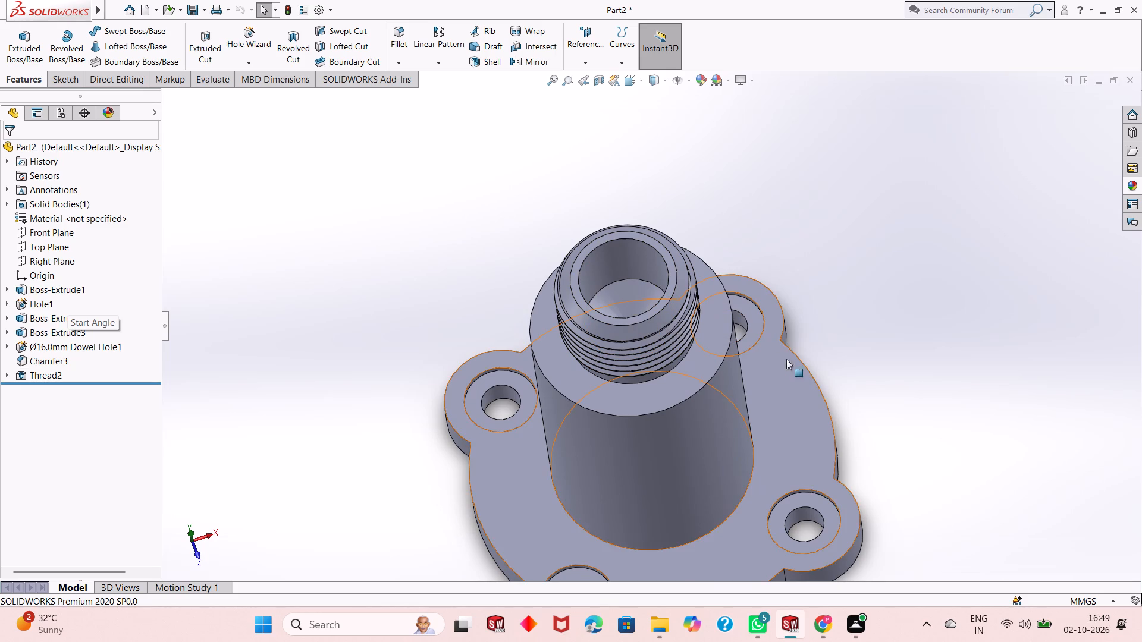
middle_click_drag(805, 374, 786, 263)
scroll(840, 407, "up", 1)
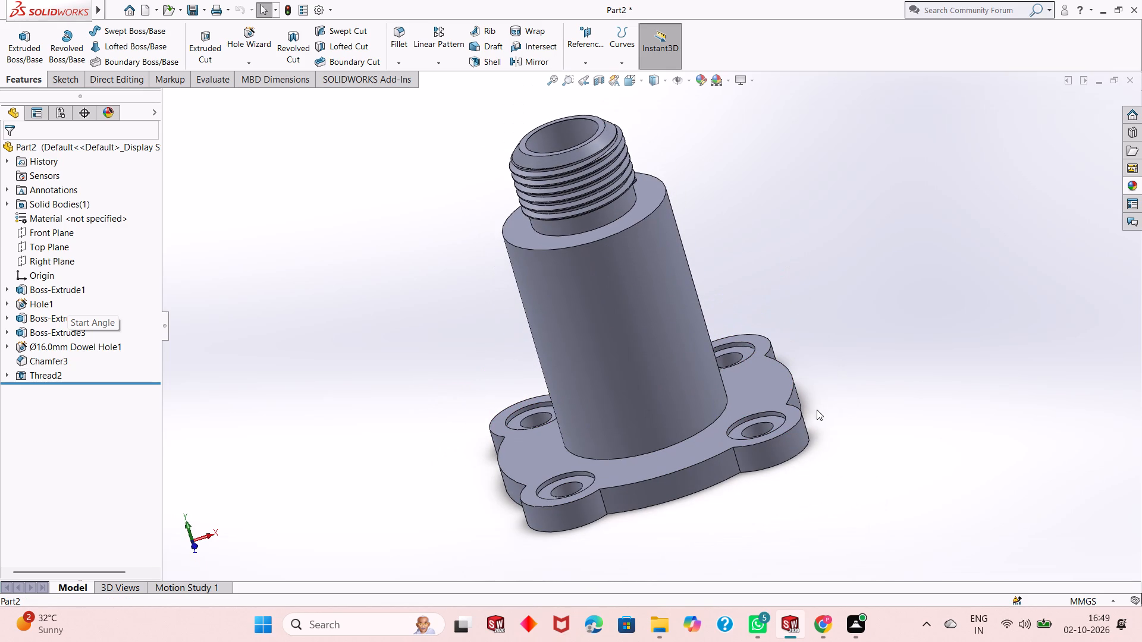
scroll(765, 369, "up", 4)
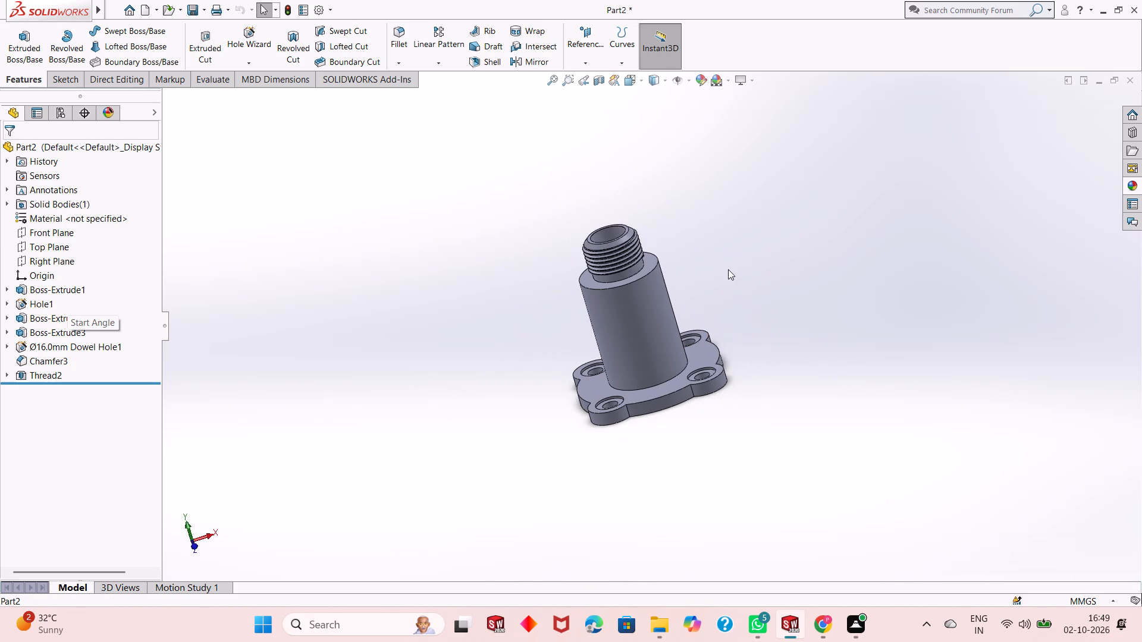
scroll(708, 254, "down", 3)
middle_click_drag(768, 383, 771, 368)
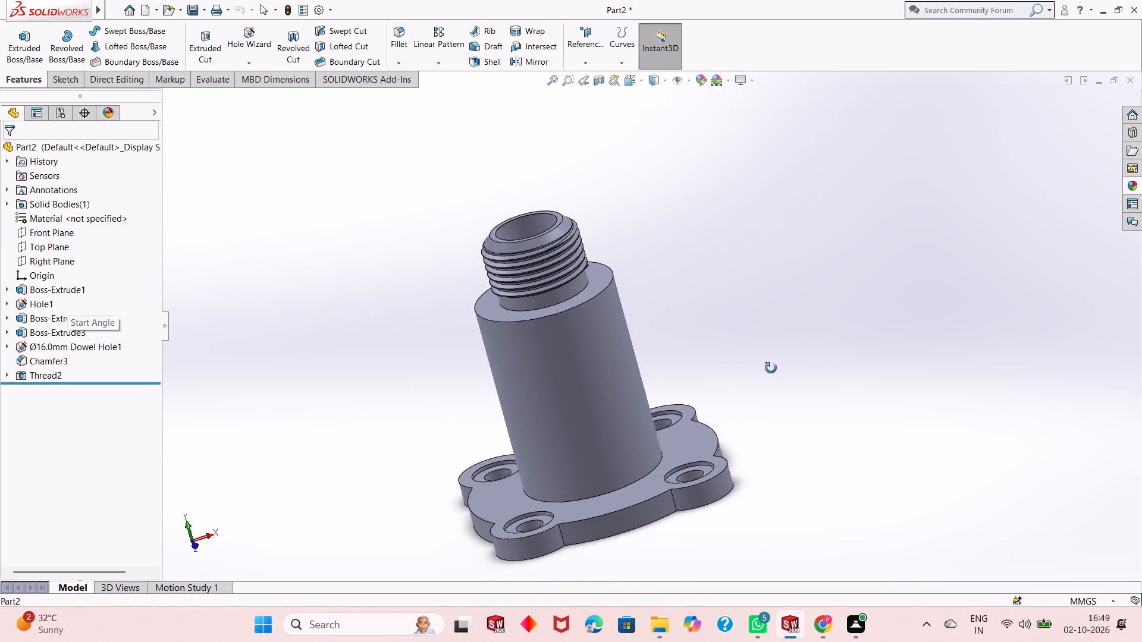
middle_click_drag(771, 368, 771, 329)
scroll(539, 318, "down", 2)
middle_click_drag(587, 345, 598, 358)
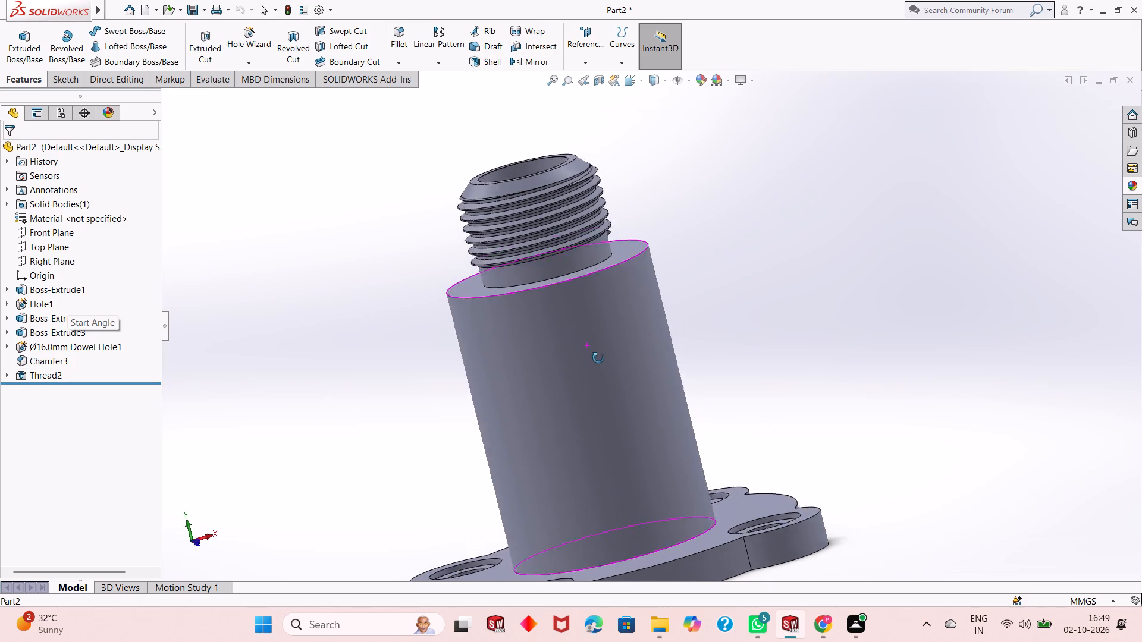
middle_click_drag(598, 358, 629, 402)
scroll(629, 401, "up", 4)
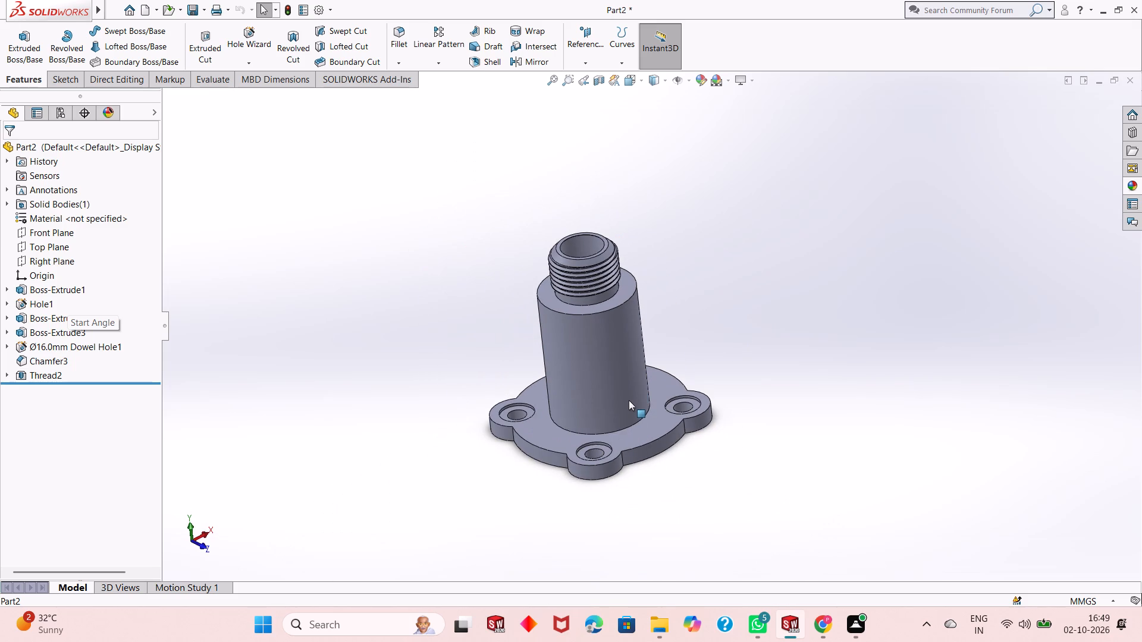
scroll(556, 229, "down", 3)
scroll(651, 341, "down", 3)
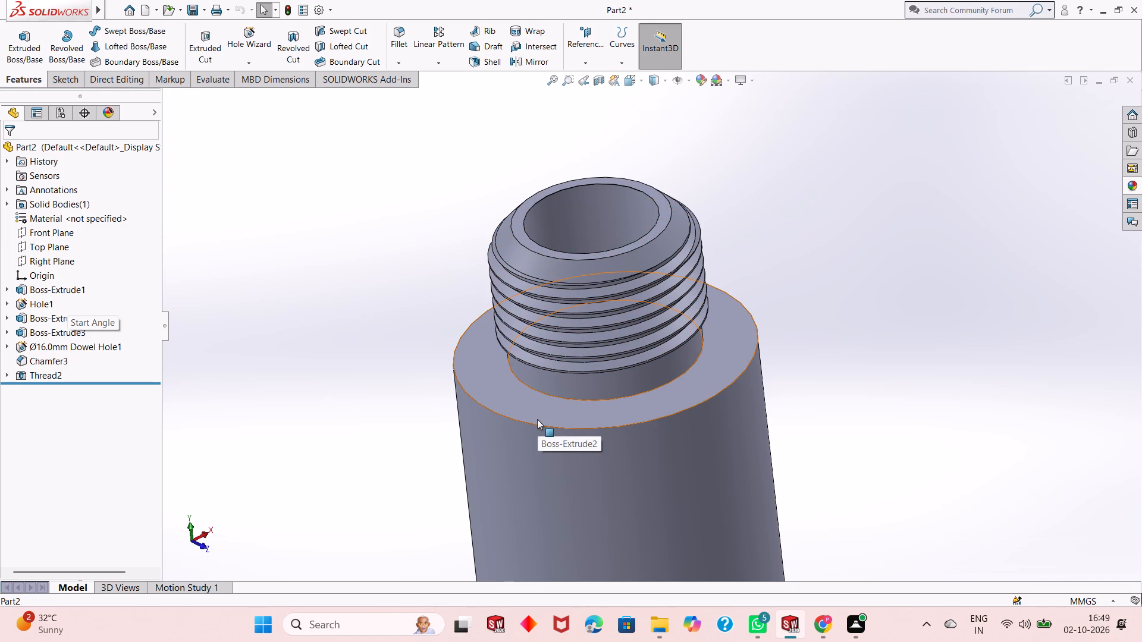
middle_click_drag(537, 429, 539, 353)
scroll(672, 251, "down", 4)
scroll(752, 436, "up", 3)
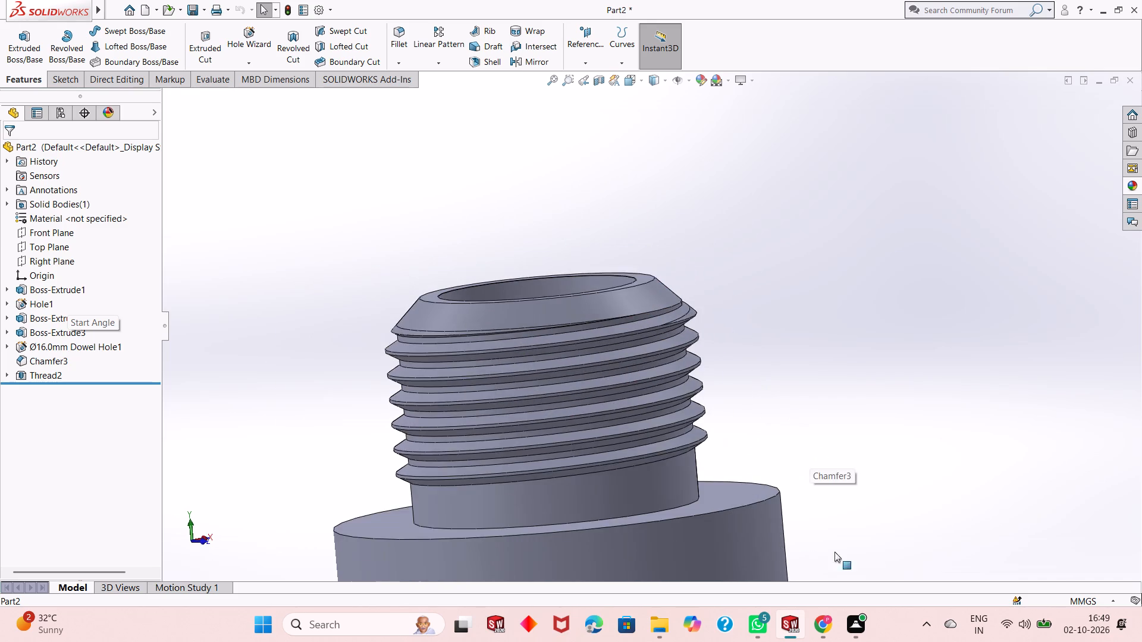
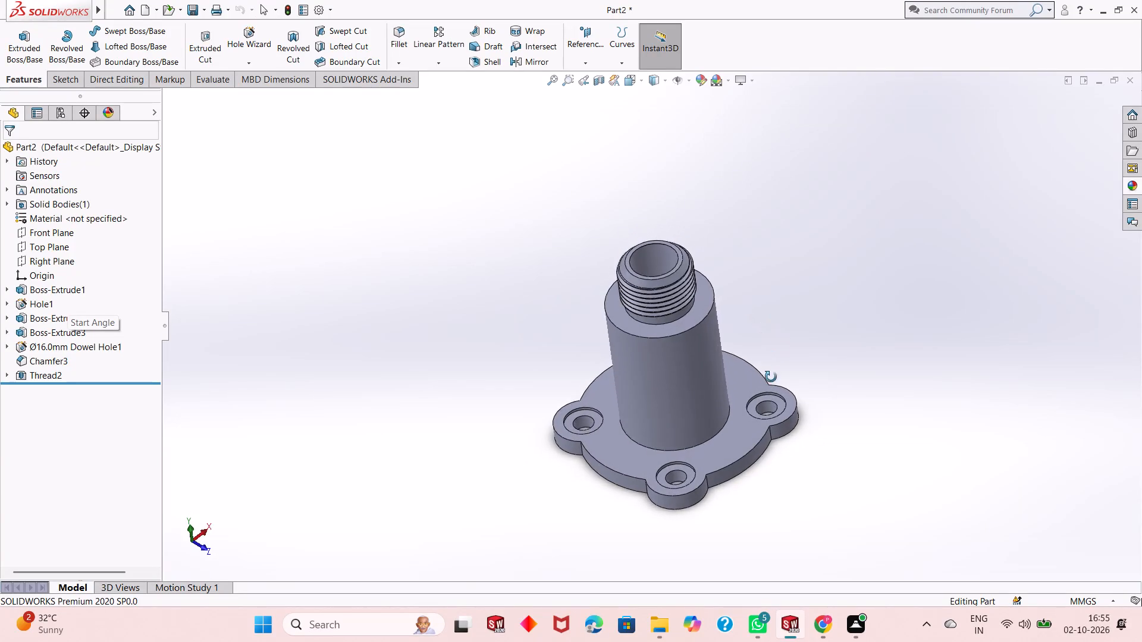
Examine the upper boss's thread and chamfer, the central boss and the base plate's counterbored holes up close.
scroll(665, 241, "down", 4)
scroll(672, 303, "up", 4)
scroll(669, 368, "down", 5)
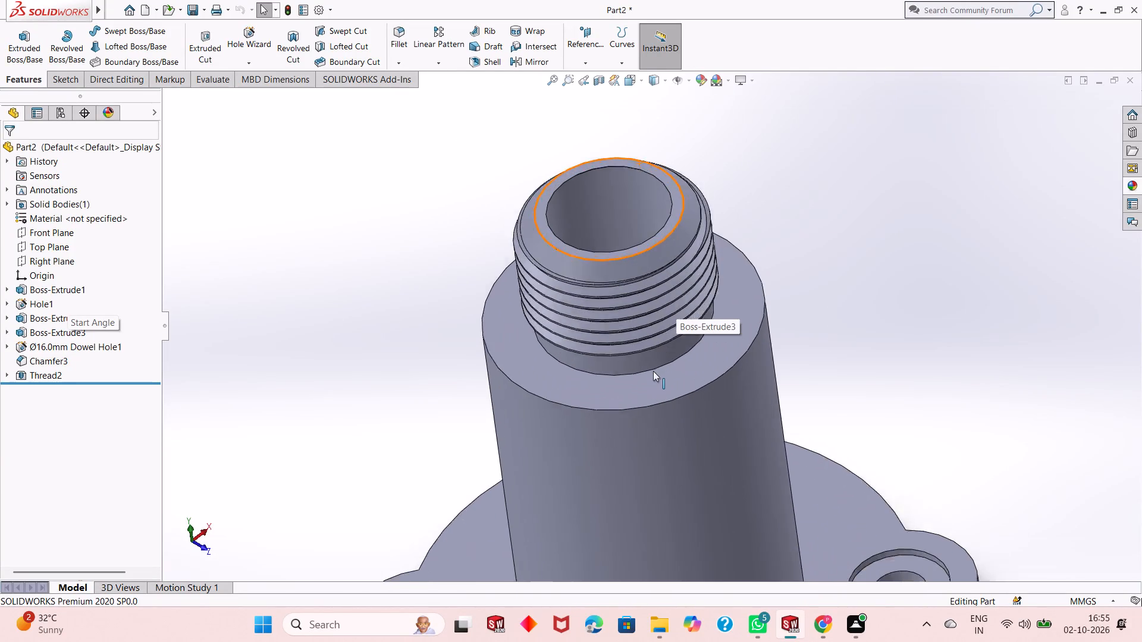
scroll(653, 371, "down", 2)
scroll(651, 371, "up", 2)
middle_click_drag(652, 376, 650, 292)
scroll(645, 247, "down", 3)
scroll(665, 306, "up", 4)
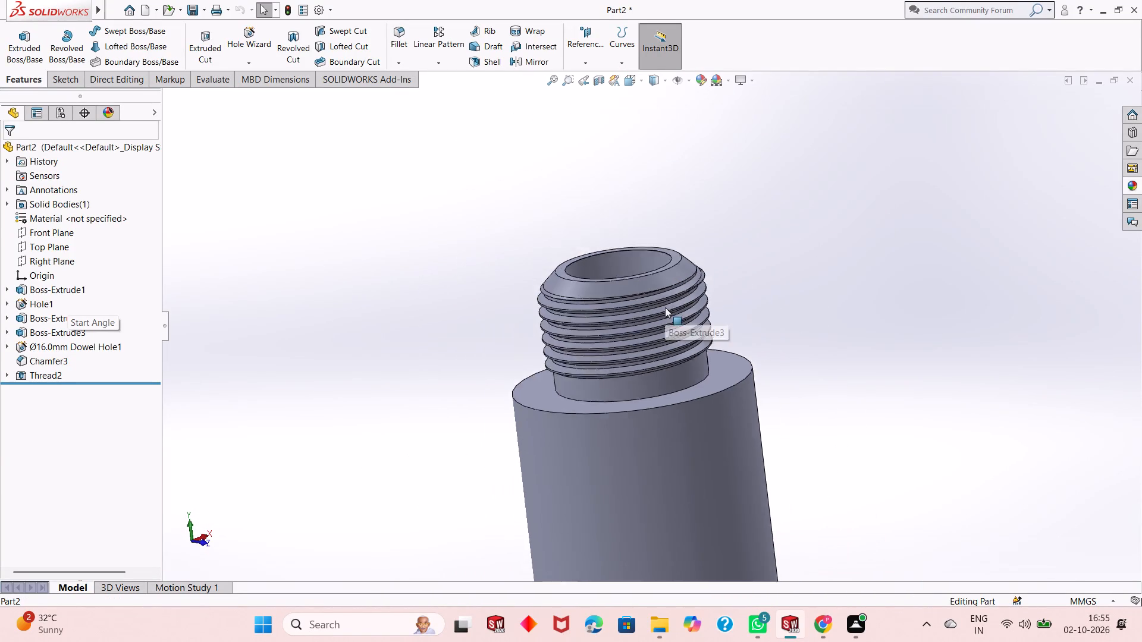
scroll(665, 307, "up", 7)
scroll(679, 387, "down", 6)
scroll(661, 382, "up", 1)
middle_click_drag(660, 385, 672, 494)
scroll(664, 461, "down", 1)
scroll(673, 494, "up", 2)
scroll(625, 431, "down", 3)
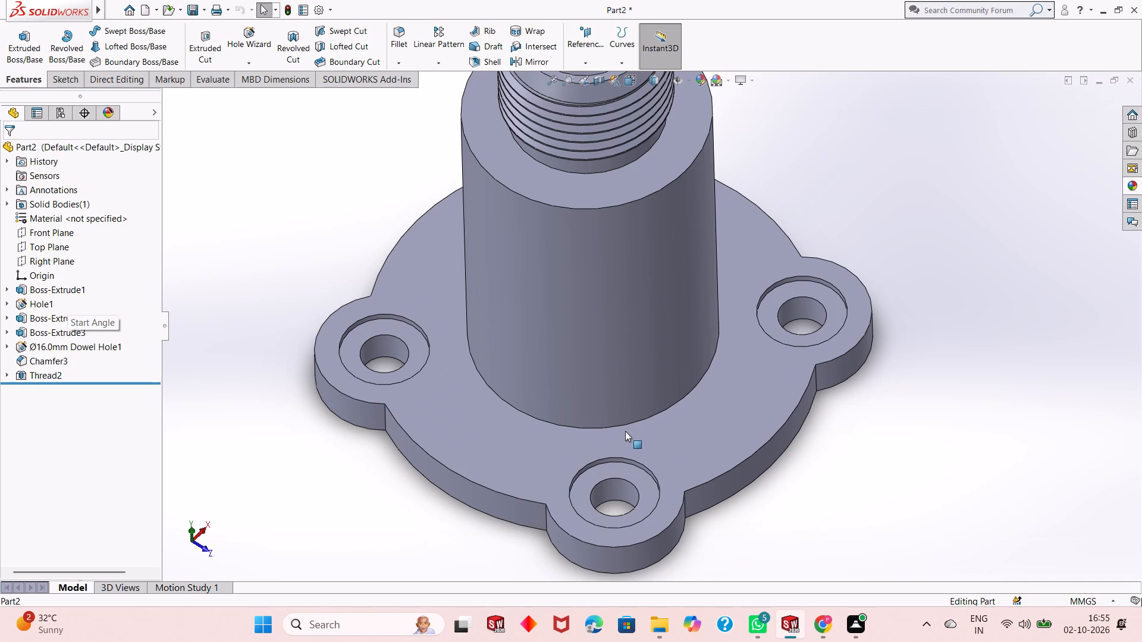
scroll(625, 431, "down", 1)
scroll(625, 431, "up", 1)
scroll(645, 370, "up", 3)
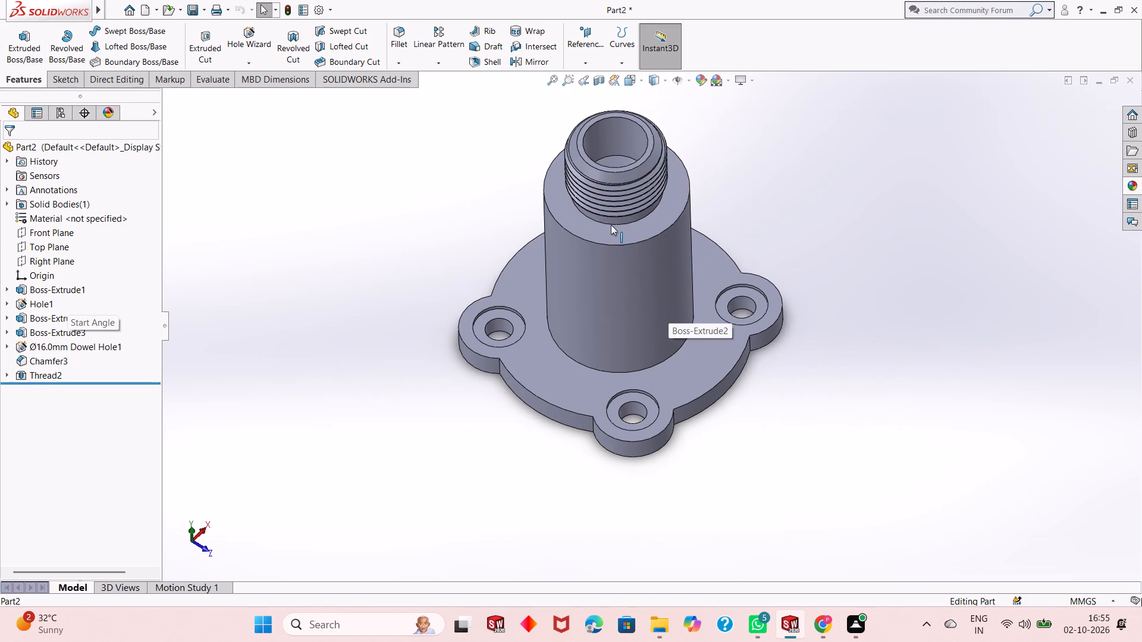
Examine the central boss and the upper boss's thread profile from the side and from oblique angles.
scroll(611, 225, "down", 2)
middle_click_drag(743, 362, 736, 314)
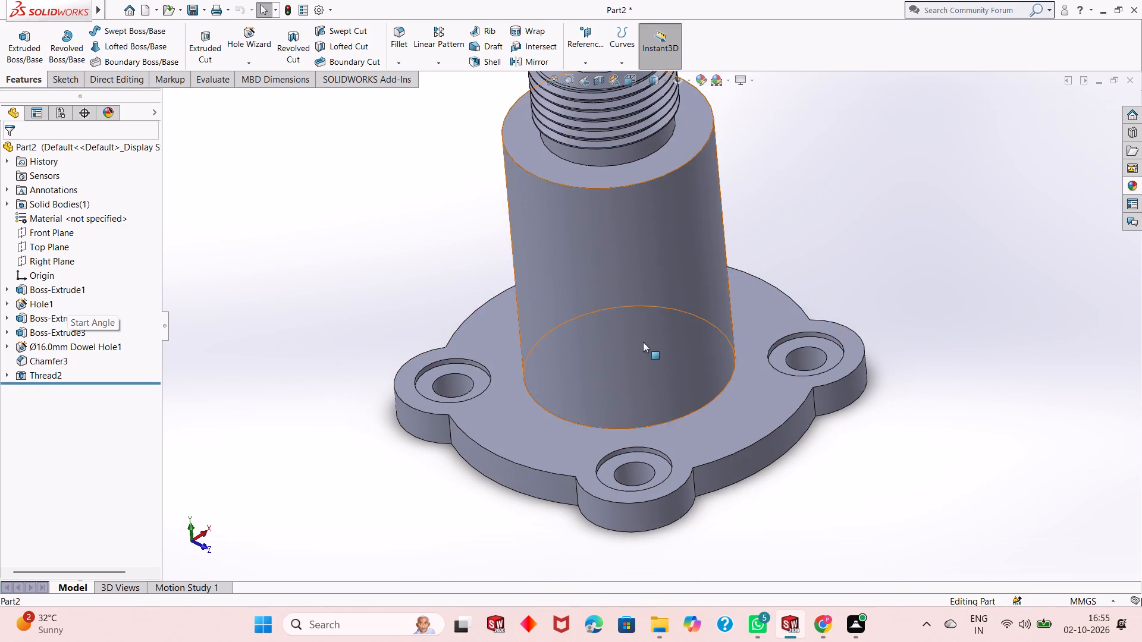
scroll(643, 342, "down", 2)
scroll(651, 374, "up", 3)
scroll(487, 236, "down", 2)
scroll(659, 330, "up", 1)
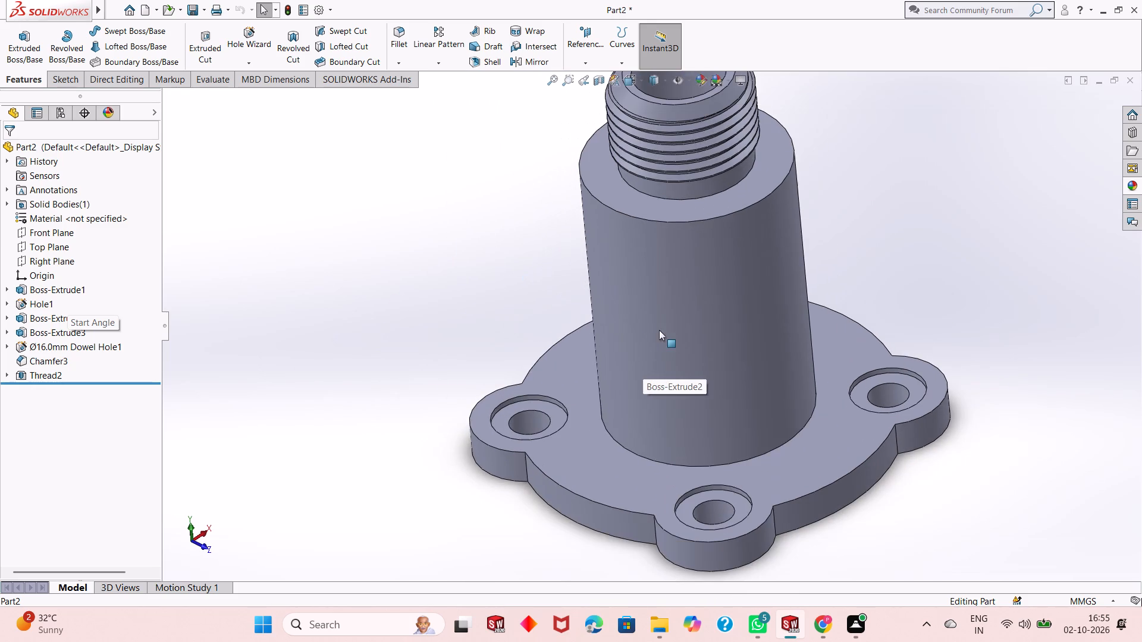
scroll(809, 263, "down", 1)
scroll(730, 283, "up", 2)
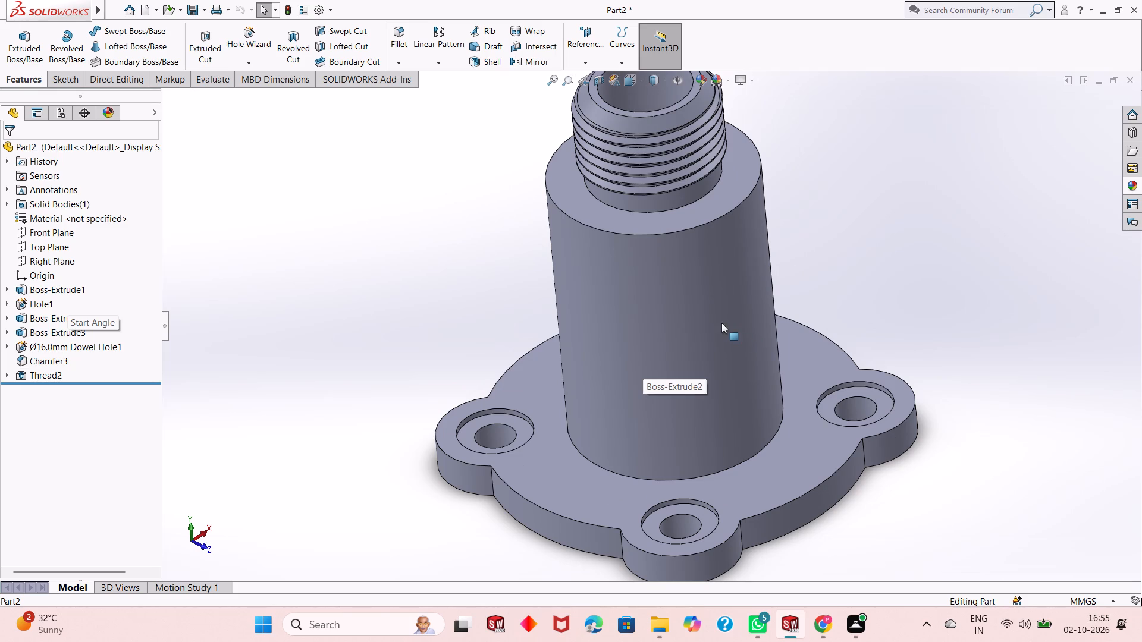
middle_click_drag(704, 345, 704, 311)
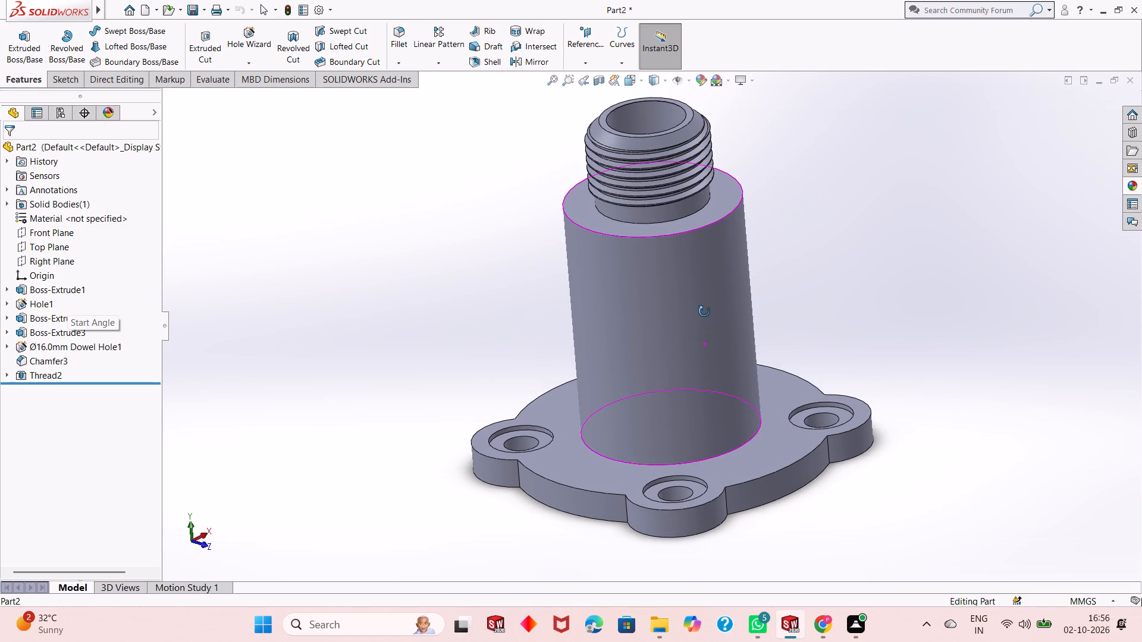
middle_click_drag(704, 311, 724, 244)
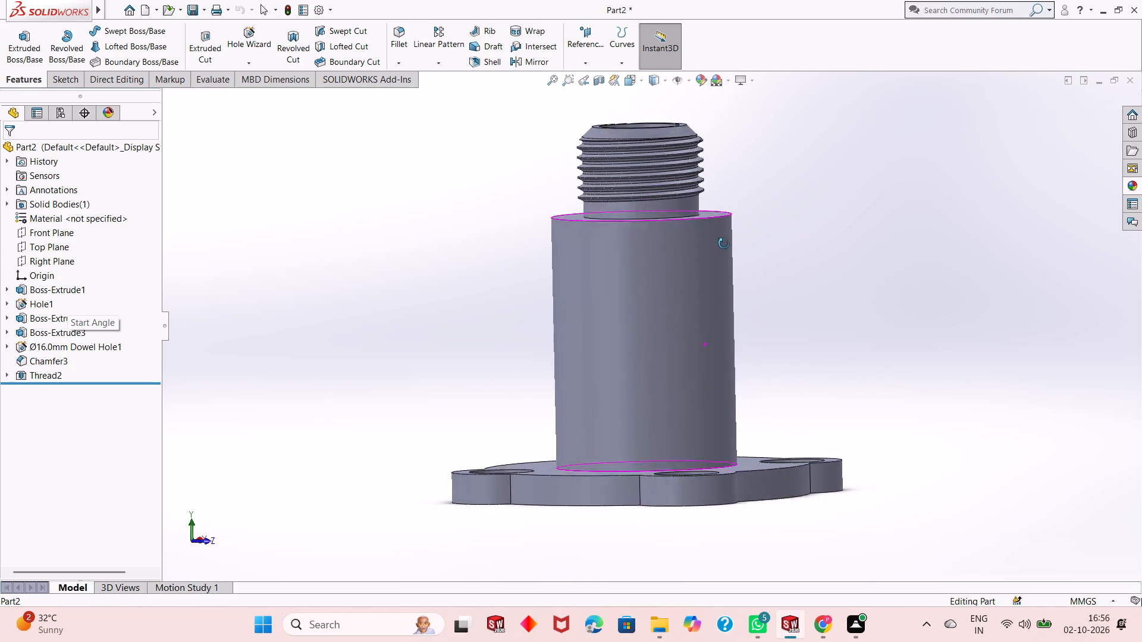
middle_click_drag(724, 244, 703, 253)
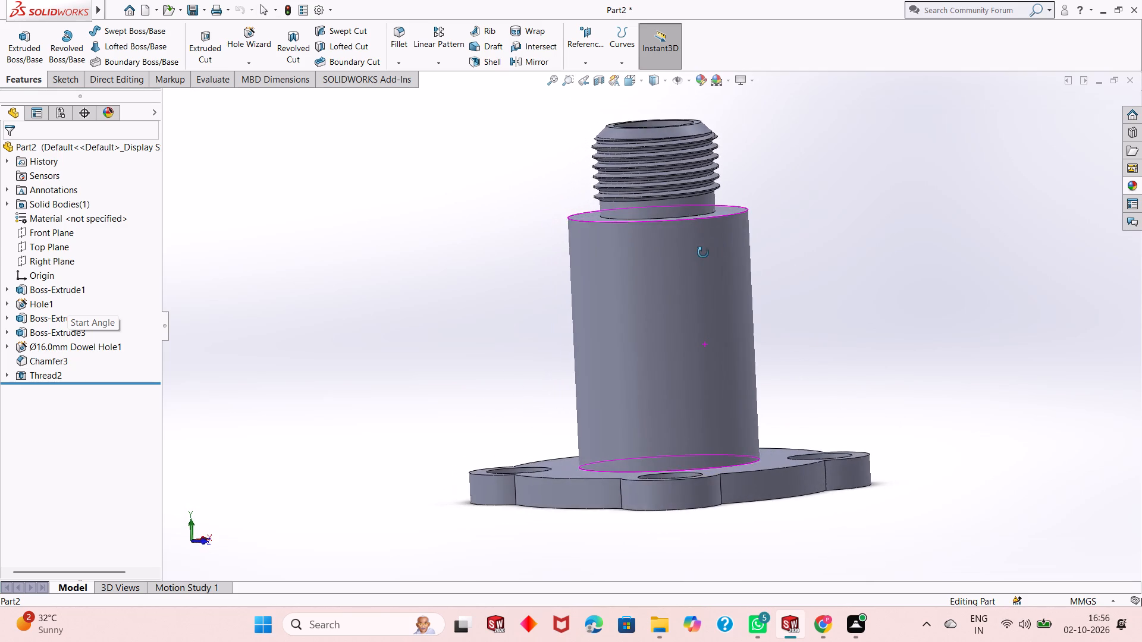
middle_click_drag(703, 253, 667, 269)
scroll(670, 130, "down", 3)
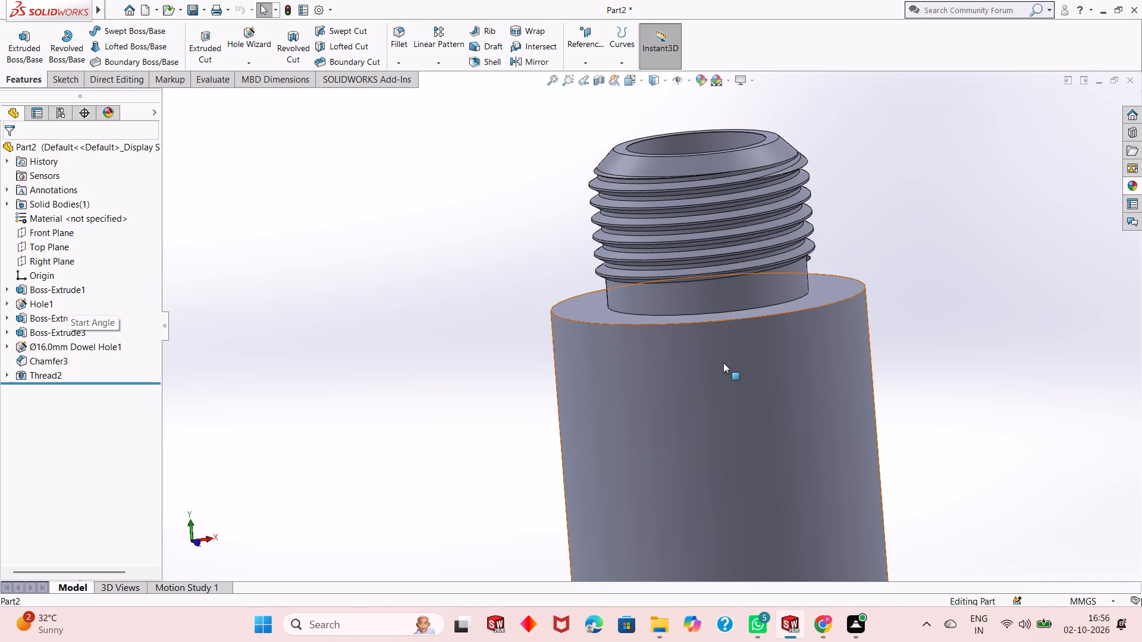
scroll(731, 372, "up", 1)
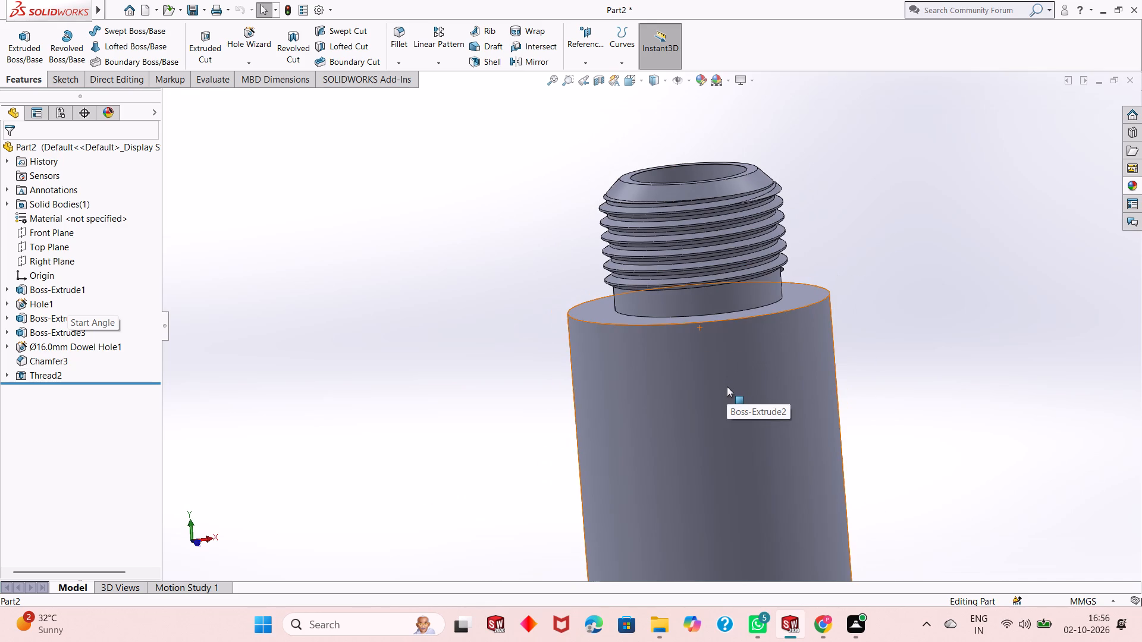
scroll(727, 386, "down", 2)
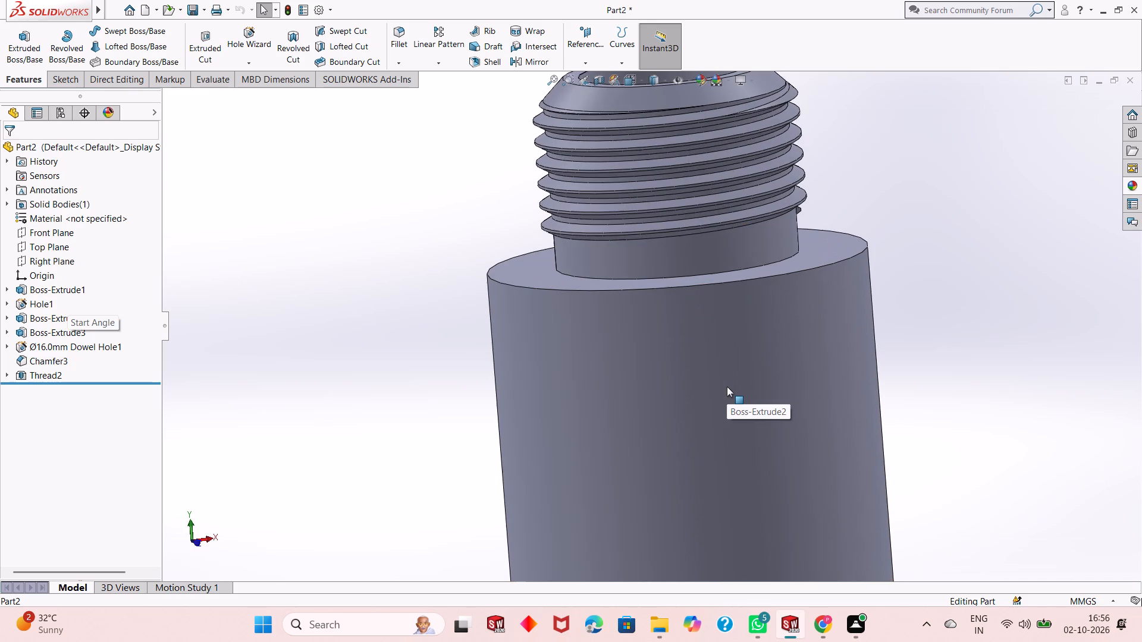
scroll(727, 386, "up", 4)
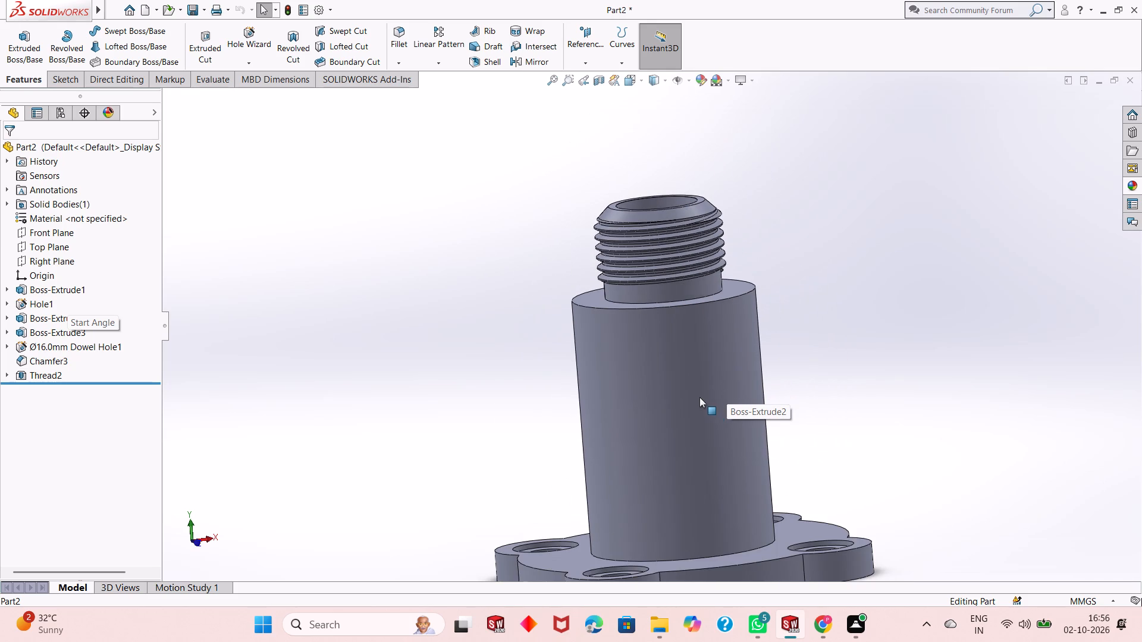
Sketch a circle about 36 mm in diameter, centred on the origin, on the underside face of the base plate.
middle_click_drag(699, 399, 714, 265)
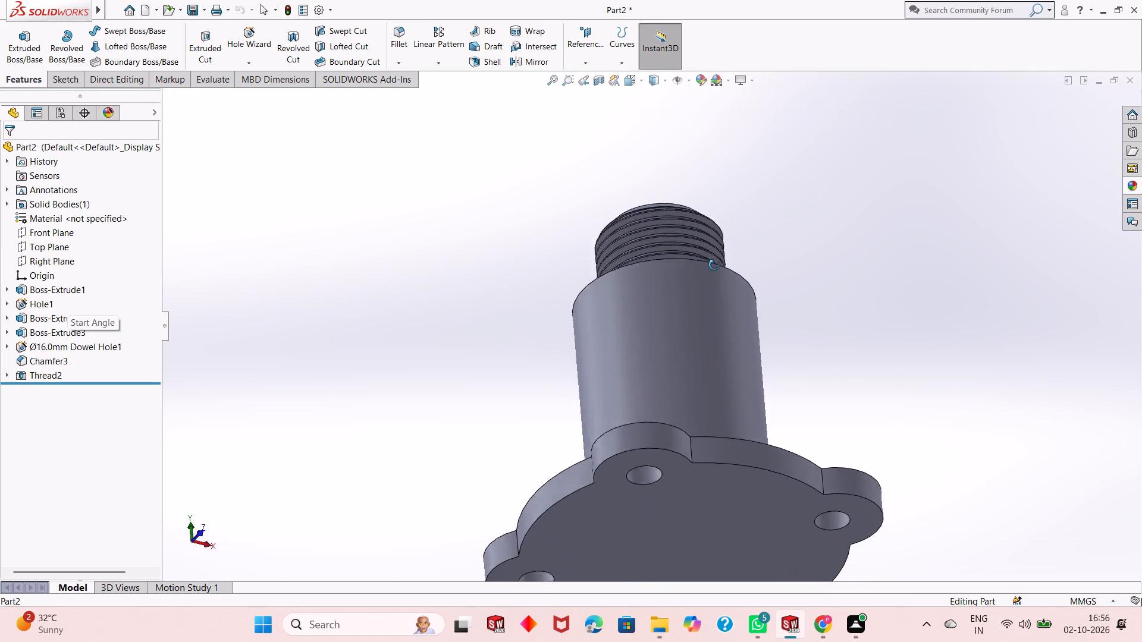
middle_click_drag(714, 265, 711, 157)
left_click(714, 401)
left_click(763, 365)
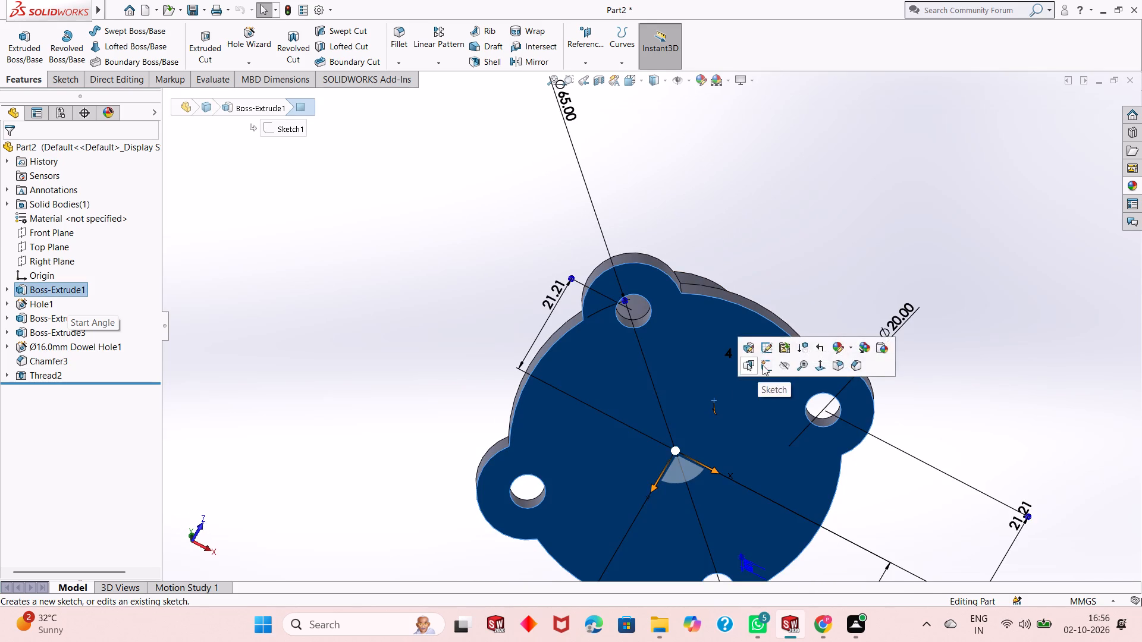
key("ctrl+8")
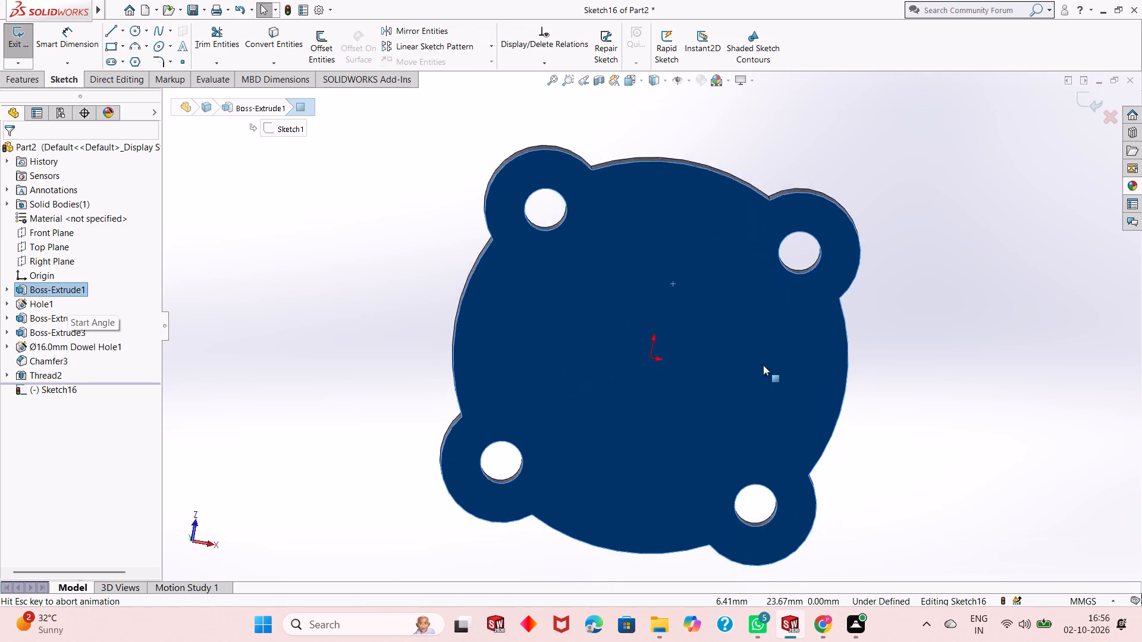
left_click(401, 296)
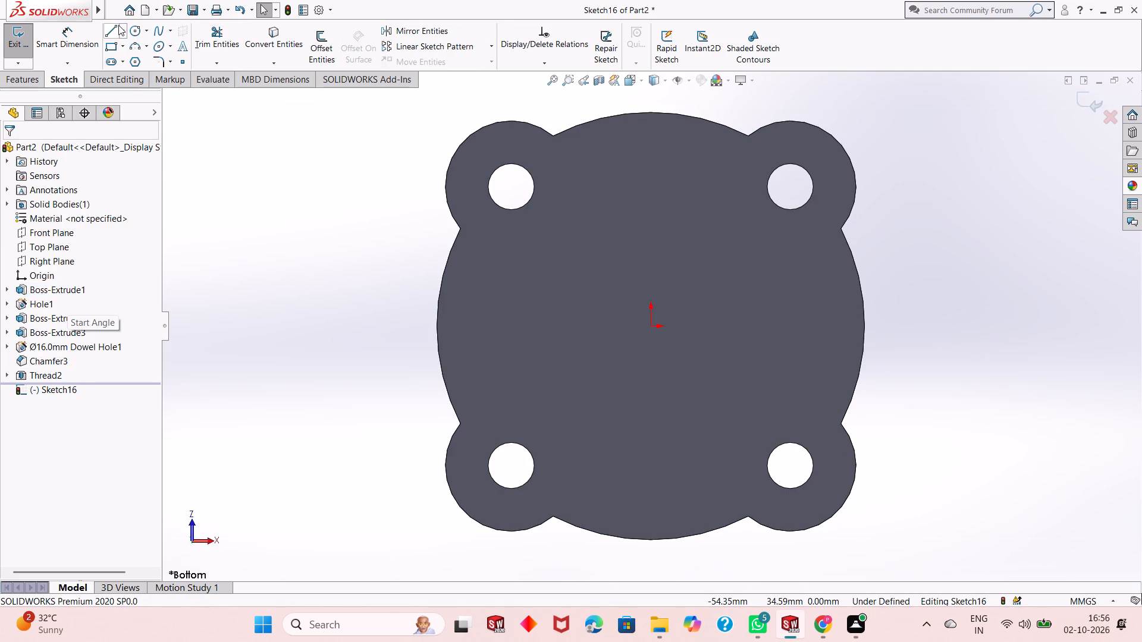
left_click(133, 30)
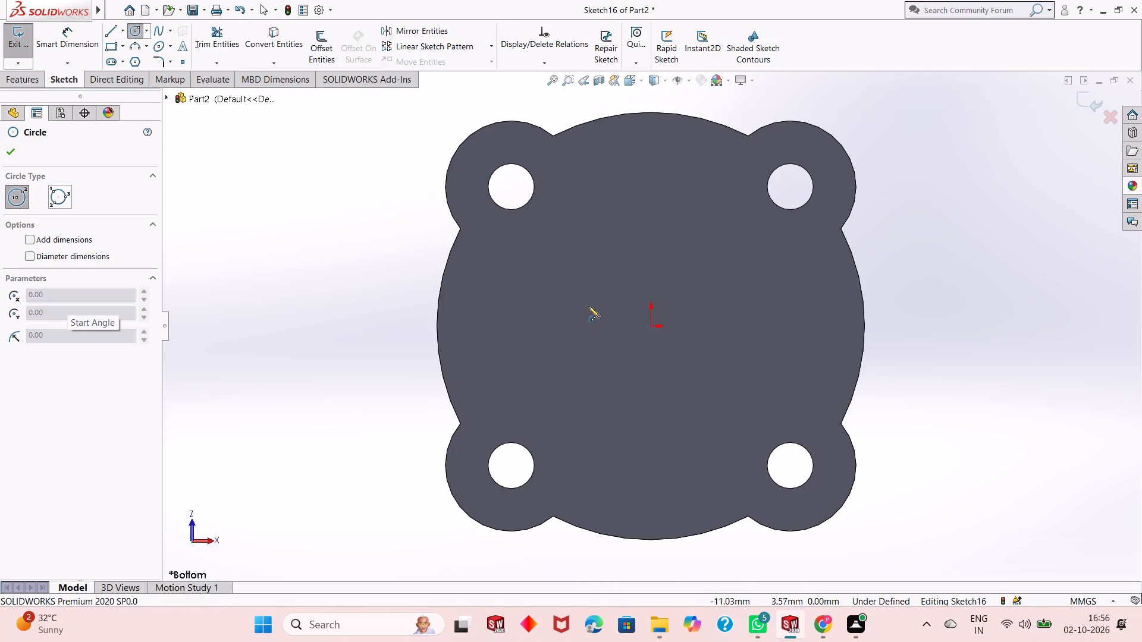
left_click(649, 326)
left_click(708, 222)
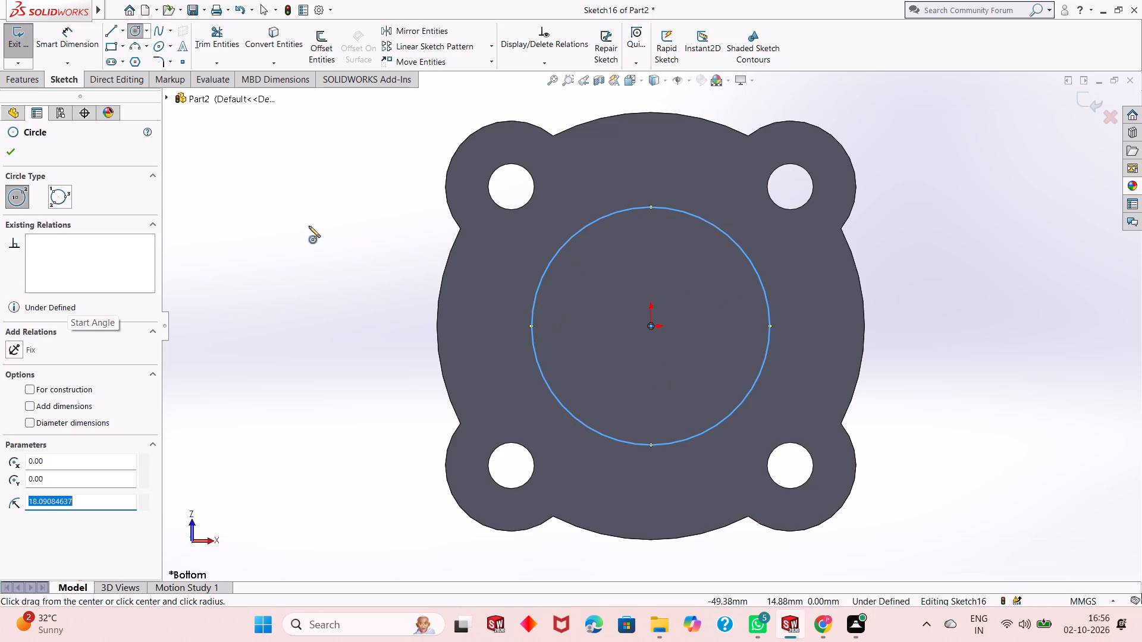
right_click(265, 219)
left_click(274, 223)
Dimension the underside circle's diameter and set it to 38 mm.
left_click(78, 41)
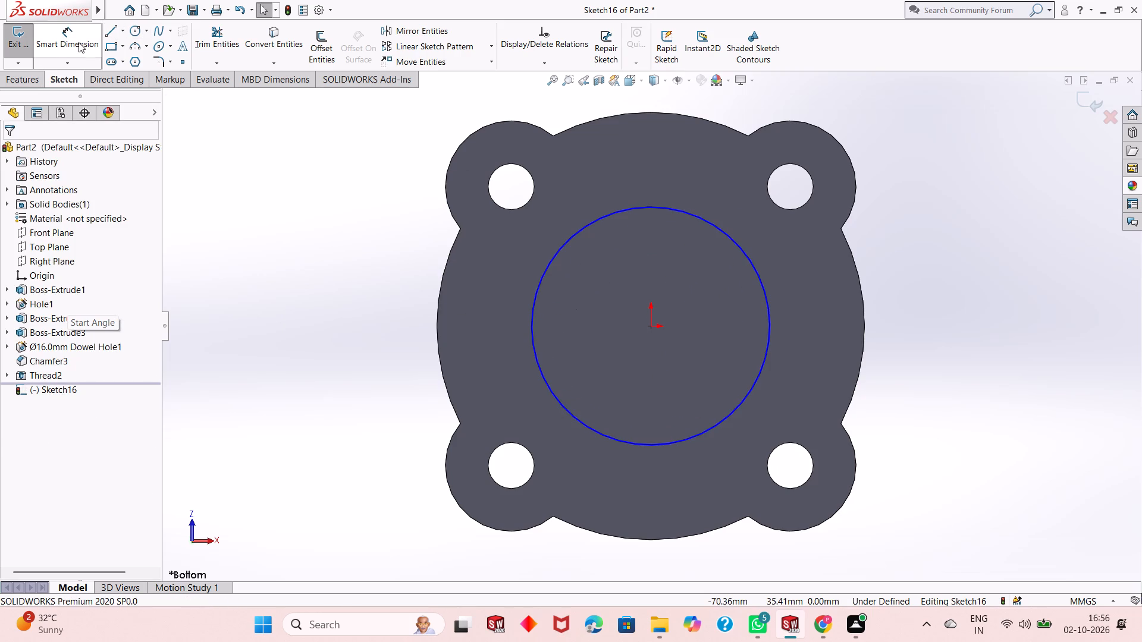
left_click(563, 409)
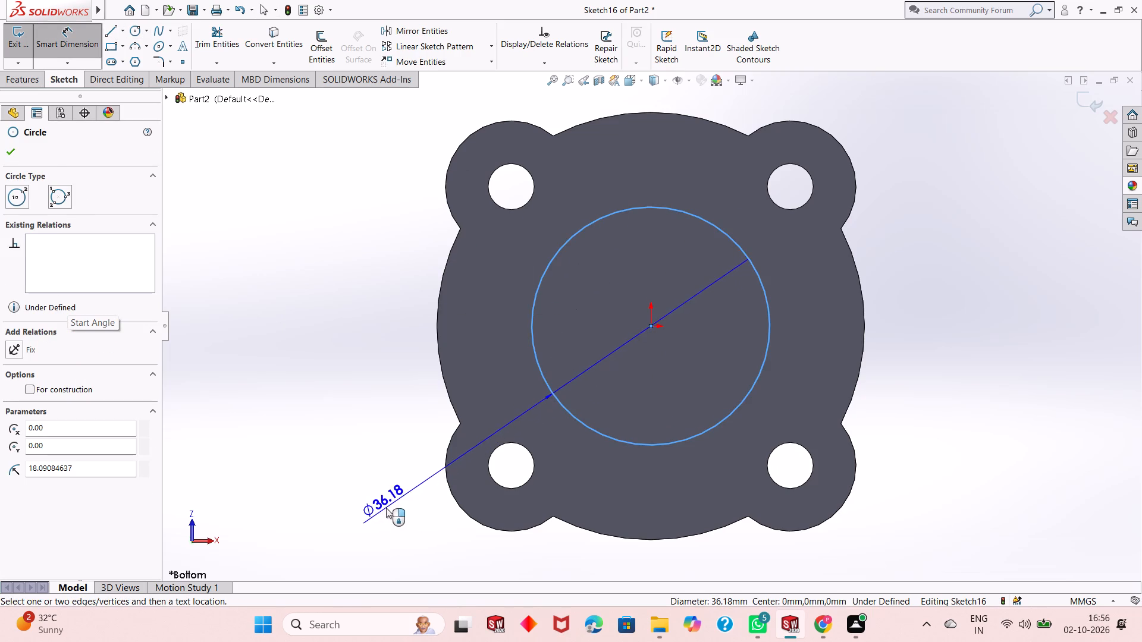
left_click(388, 508)
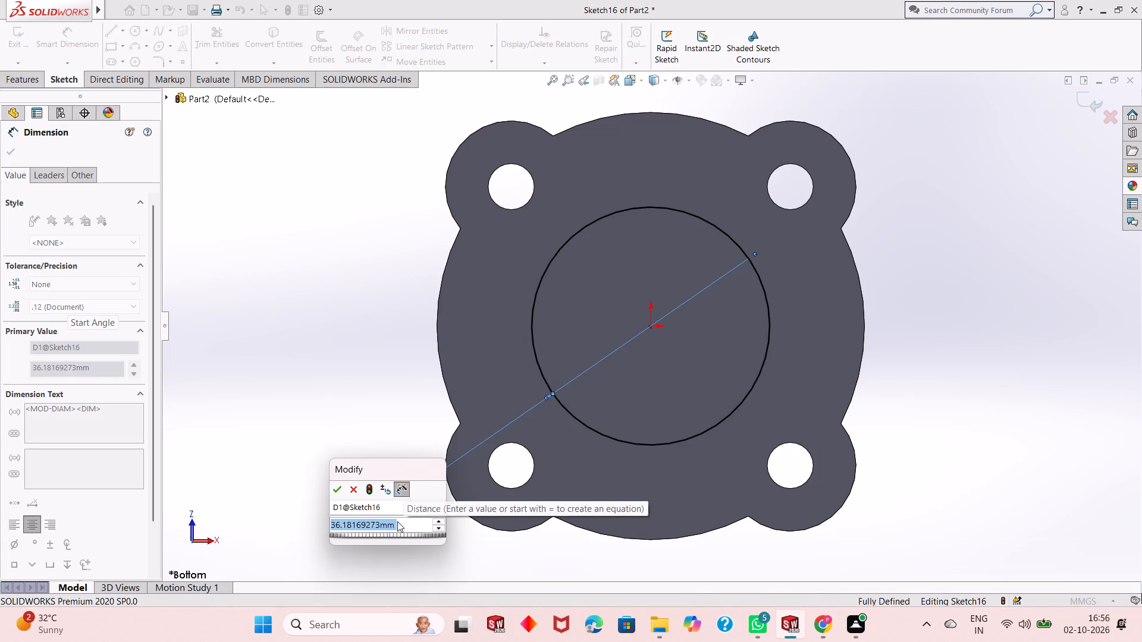
type("38")
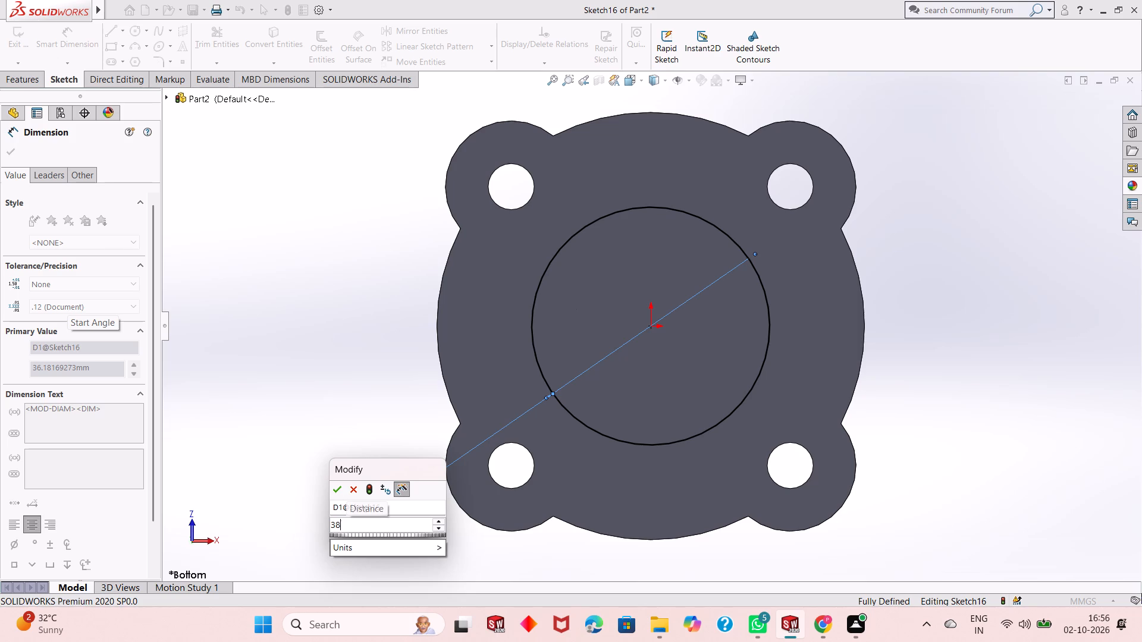
key("Return")
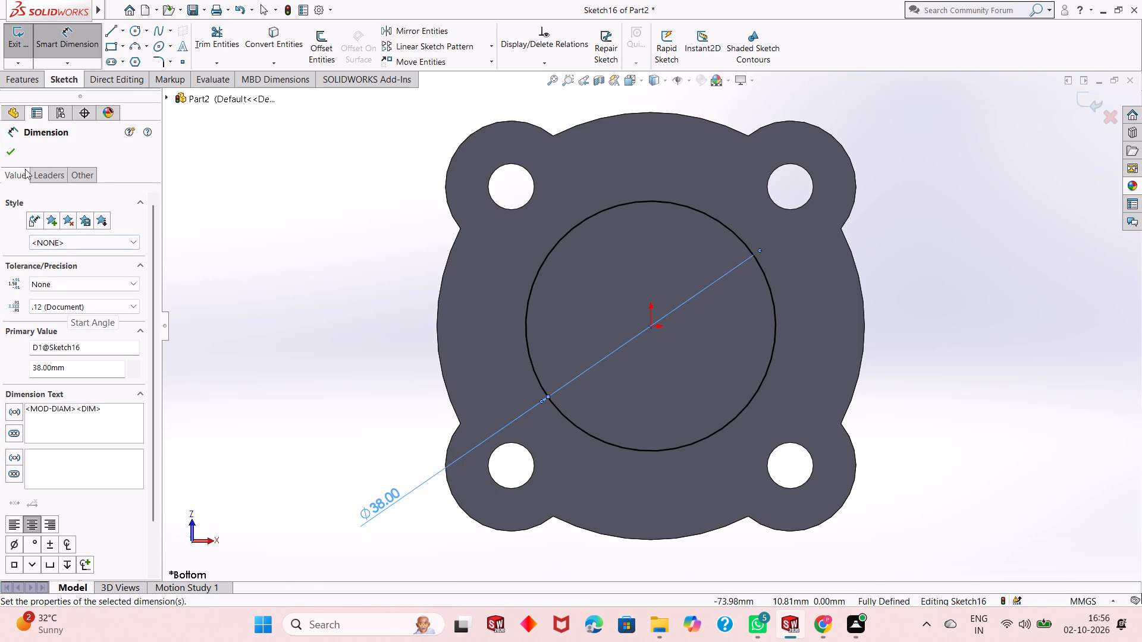
left_click(17, 154)
Cut the 38 mm circle into the base plate's underside as a blind Extruded Cut 3 mm deep.
left_click(33, 84)
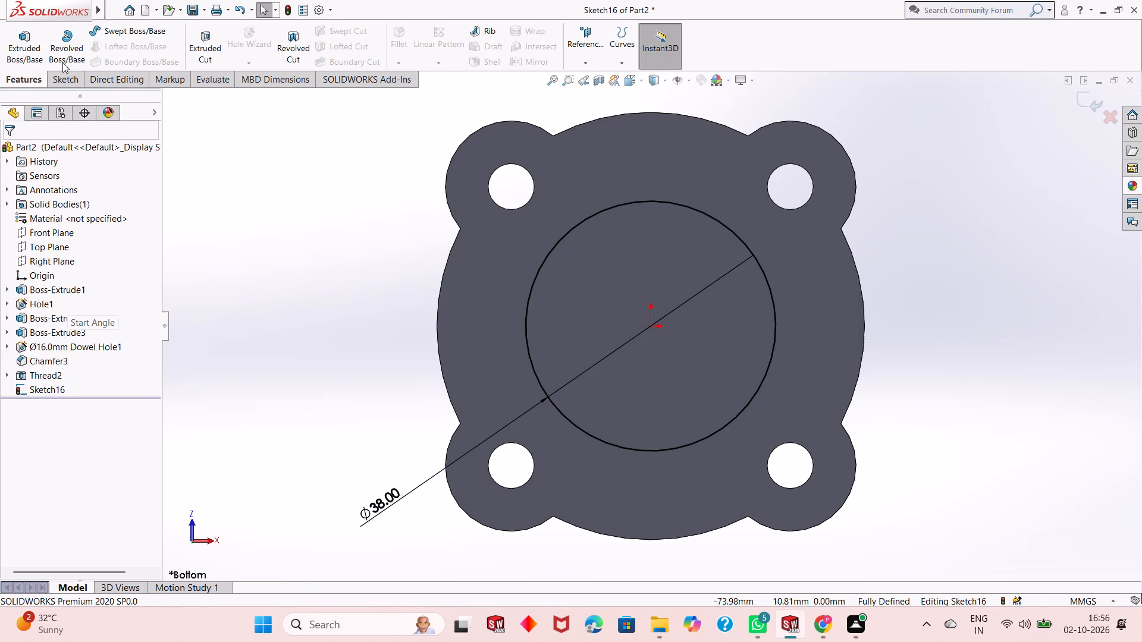
left_click(209, 53)
middle_click_drag(859, 413, 848, 443)
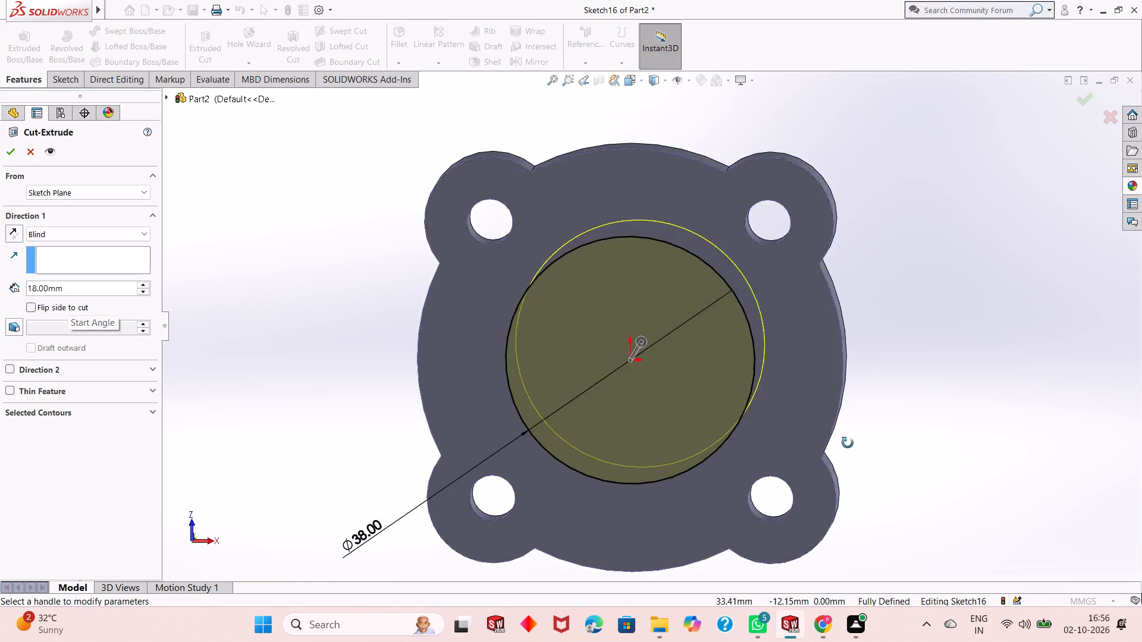
middle_click_drag(848, 443, 818, 470)
scroll(751, 461, "down", 1)
double_click(70, 281)
double_click(70, 289)
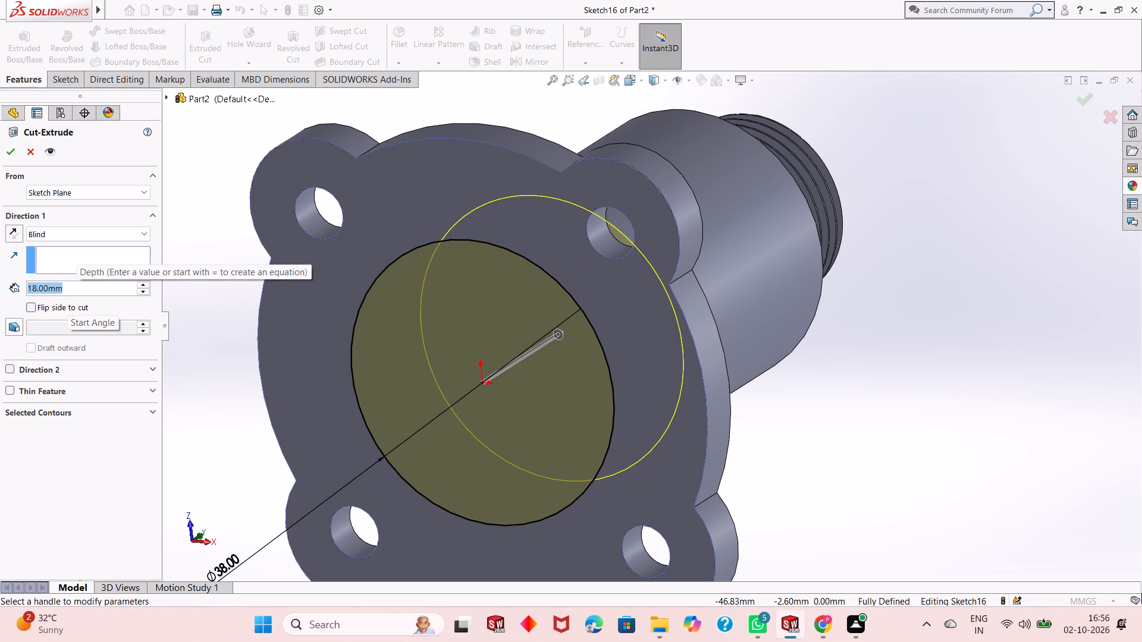
key("3")
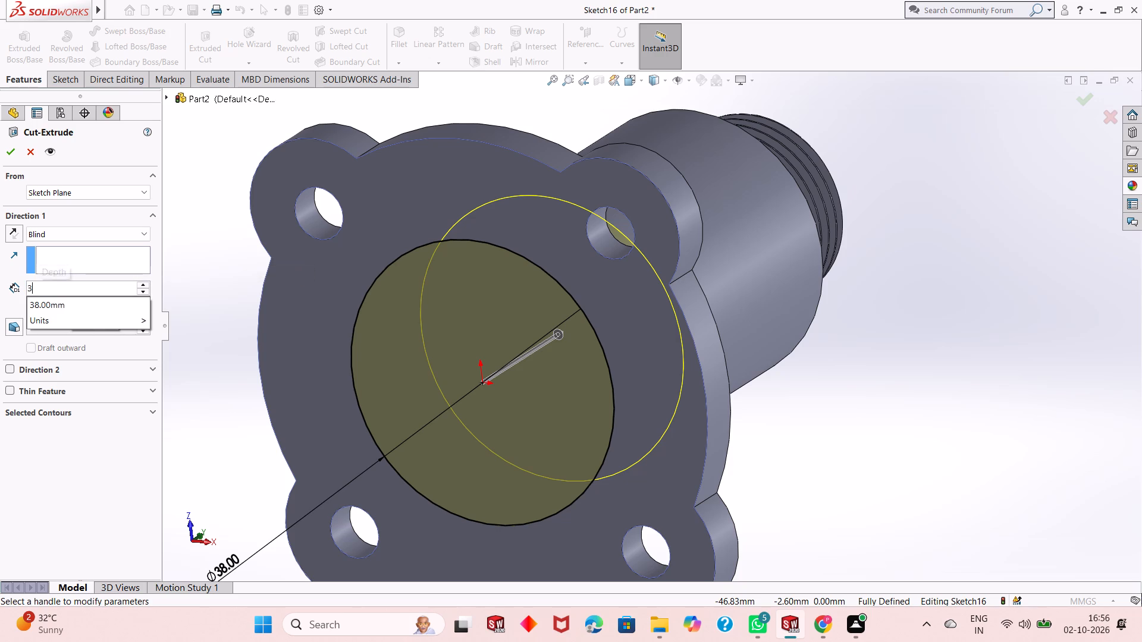
key("Return")
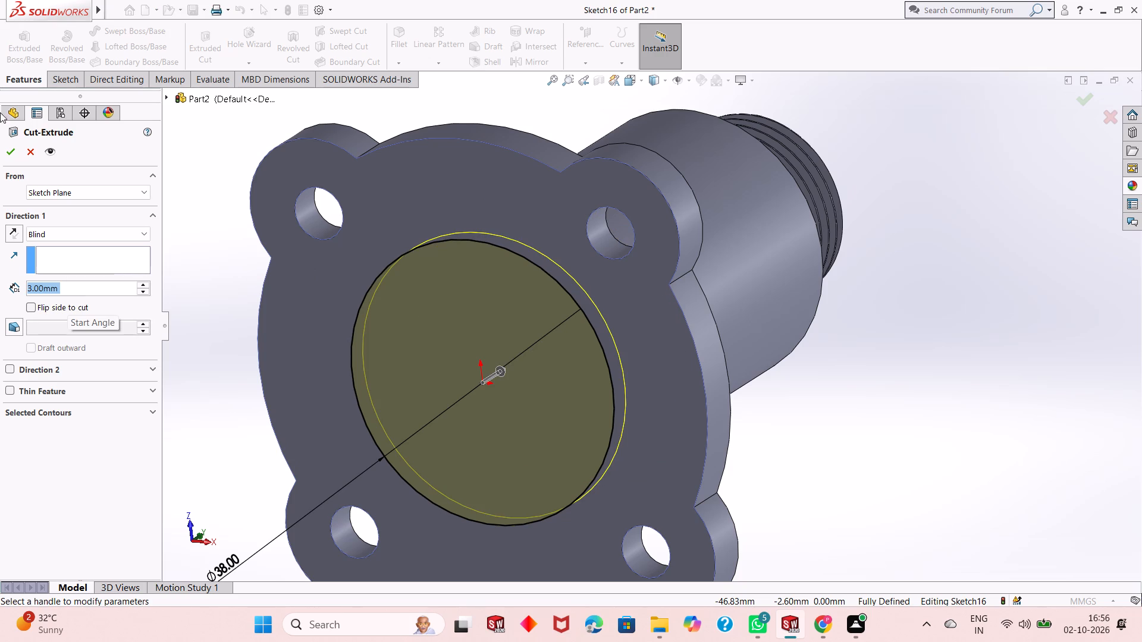
left_click(7, 153)
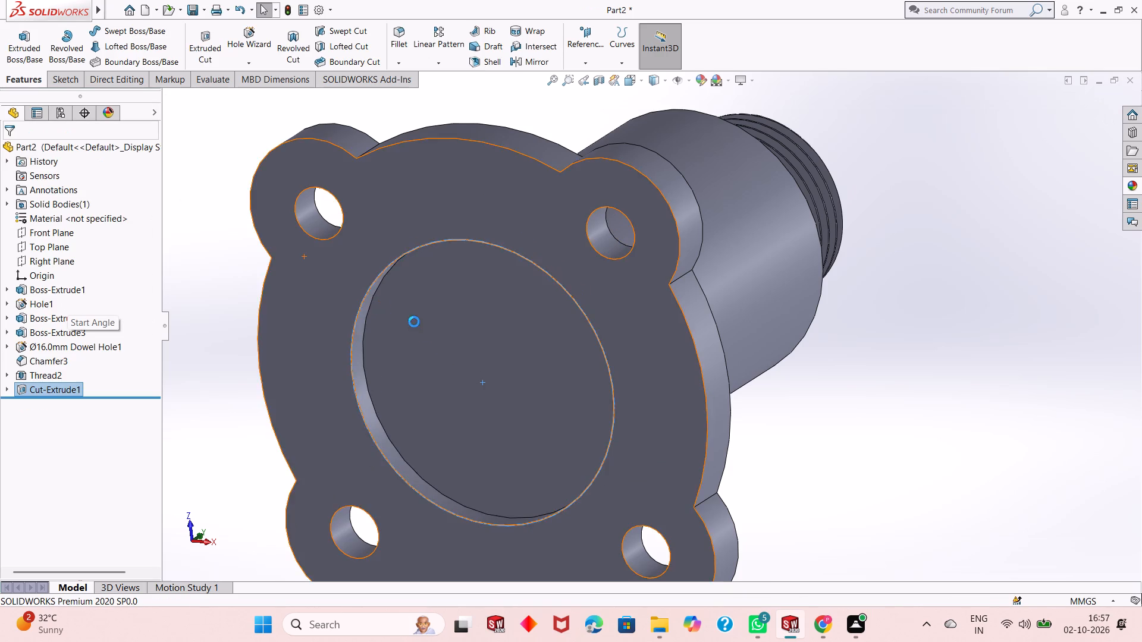
Sketch a circle about 25 mm in diameter, centred on the origin, on the floor of the 38 mm underside recess.
scroll(414, 322, "up", 2)
middle_click_drag(445, 329, 453, 331)
scroll(597, 264, "down", 3)
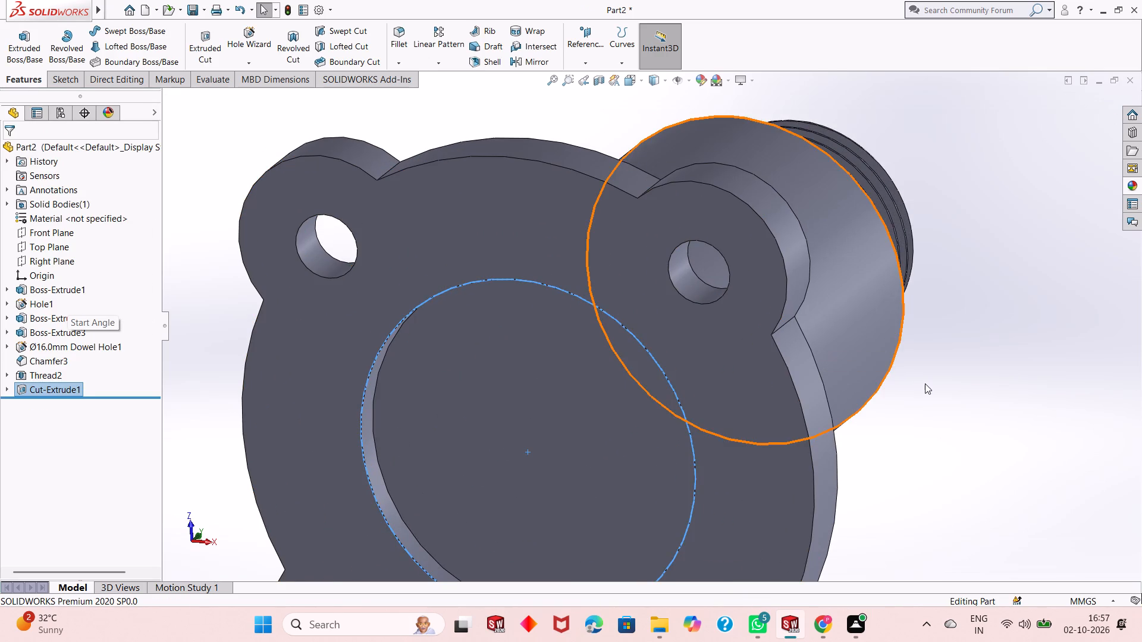
left_click(939, 391)
left_click(647, 421)
left_click(704, 383)
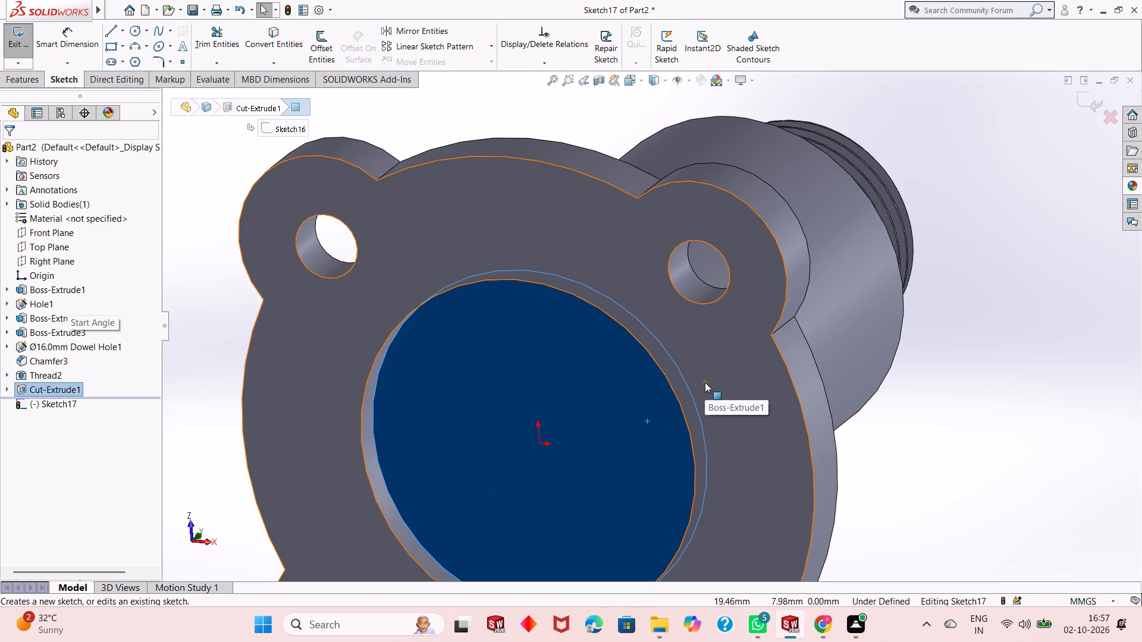
key("ctrl+8")
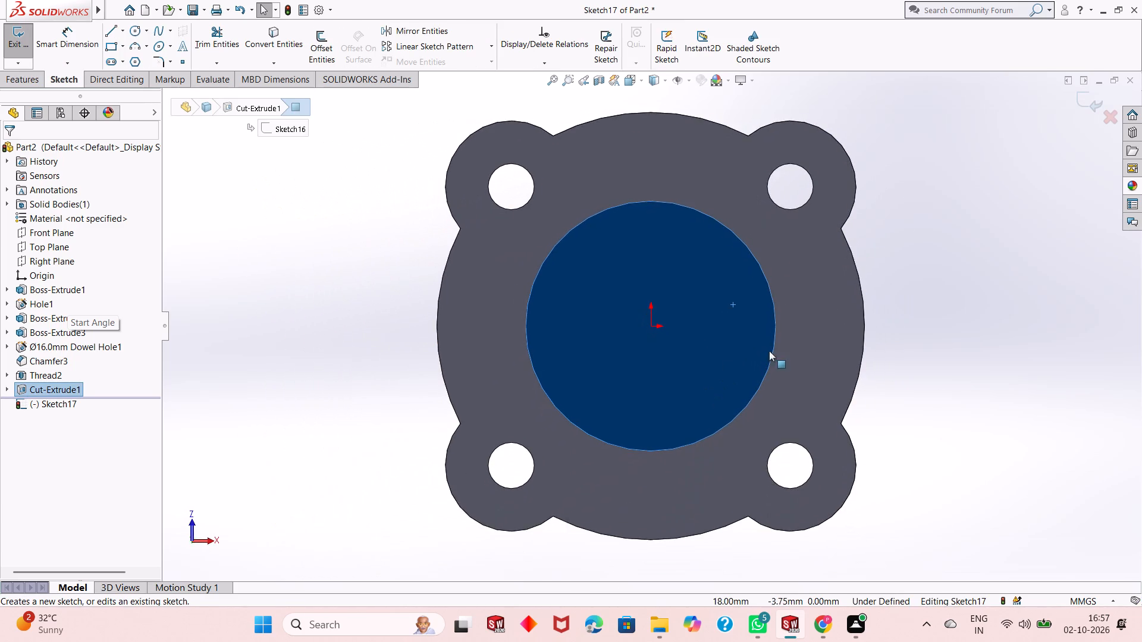
left_click(919, 254)
scroll(735, 222, "down", 3)
scroll(673, 308, "up", 2)
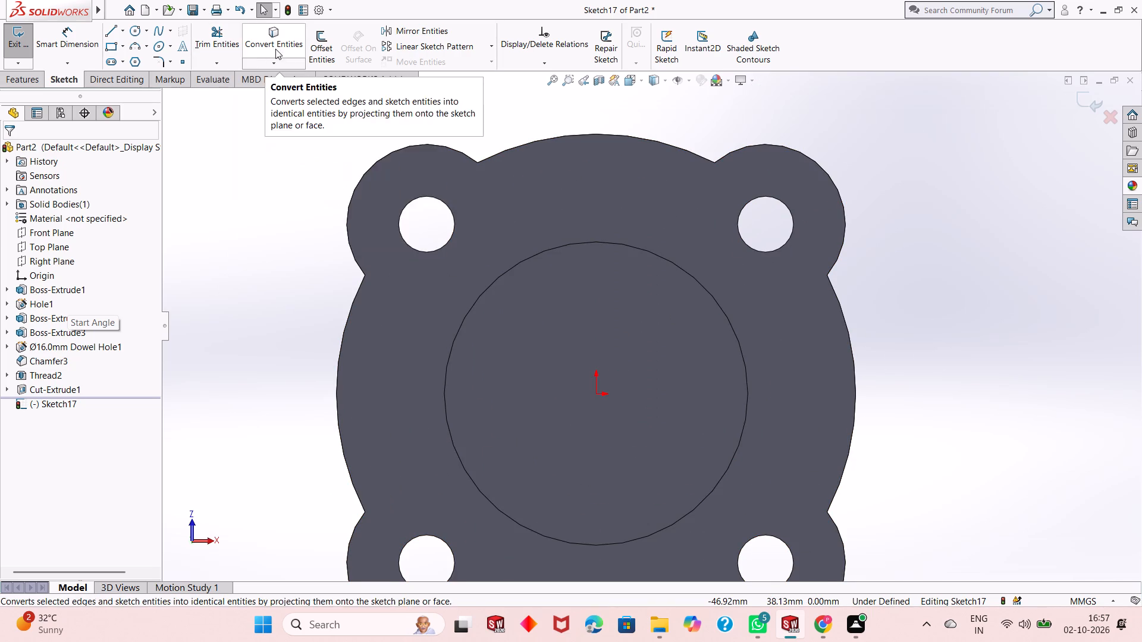
left_click(136, 31)
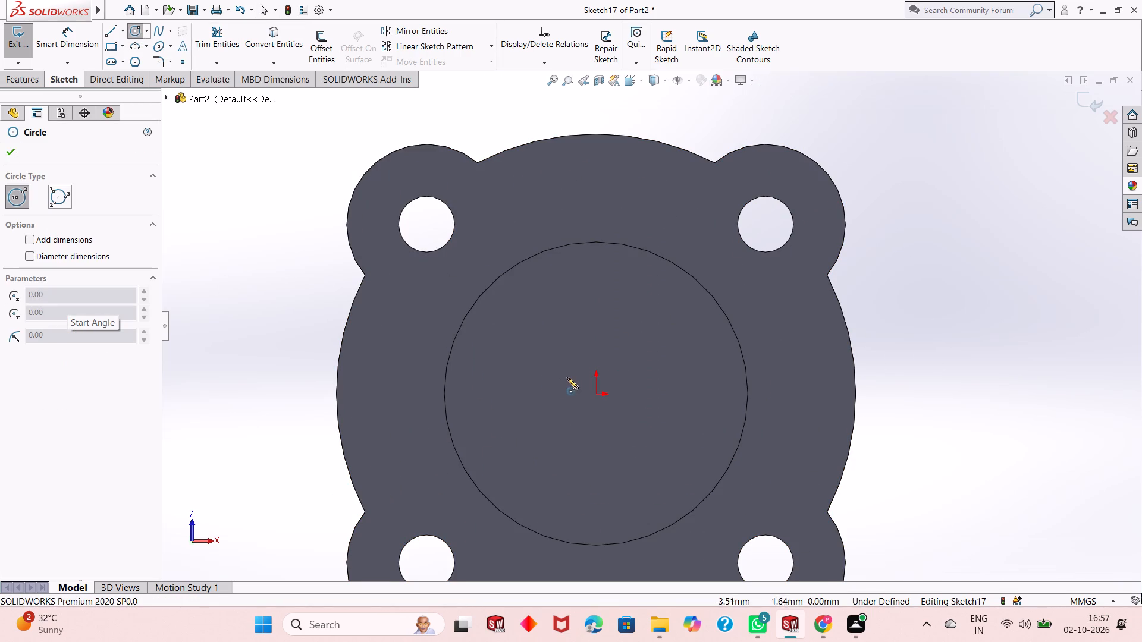
left_click(594, 395)
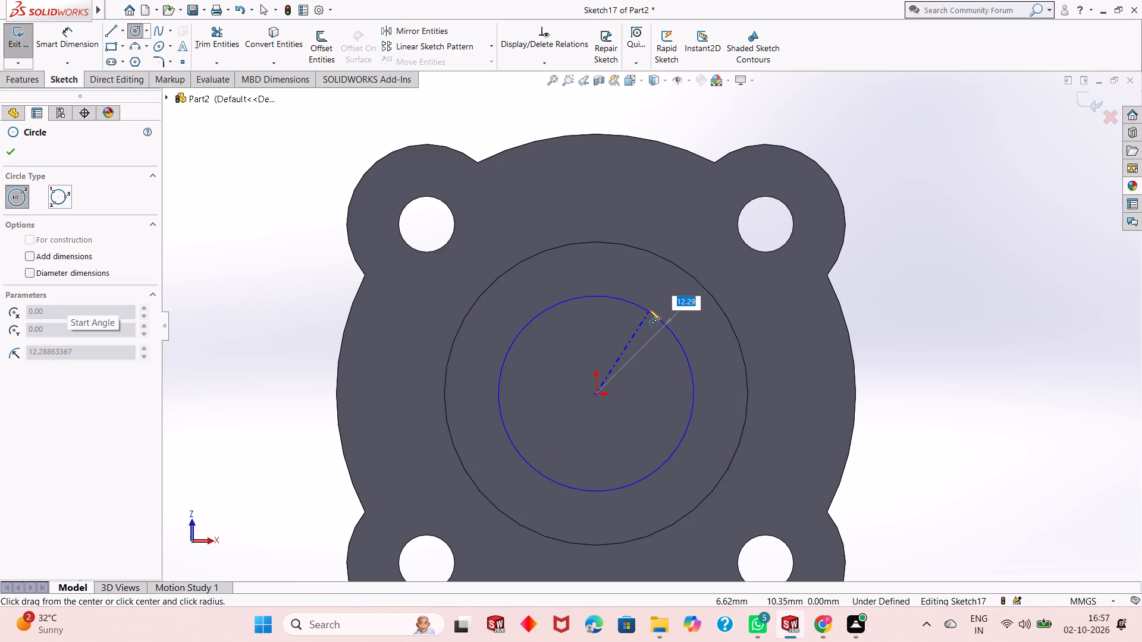
left_click(650, 309)
right_click(280, 268)
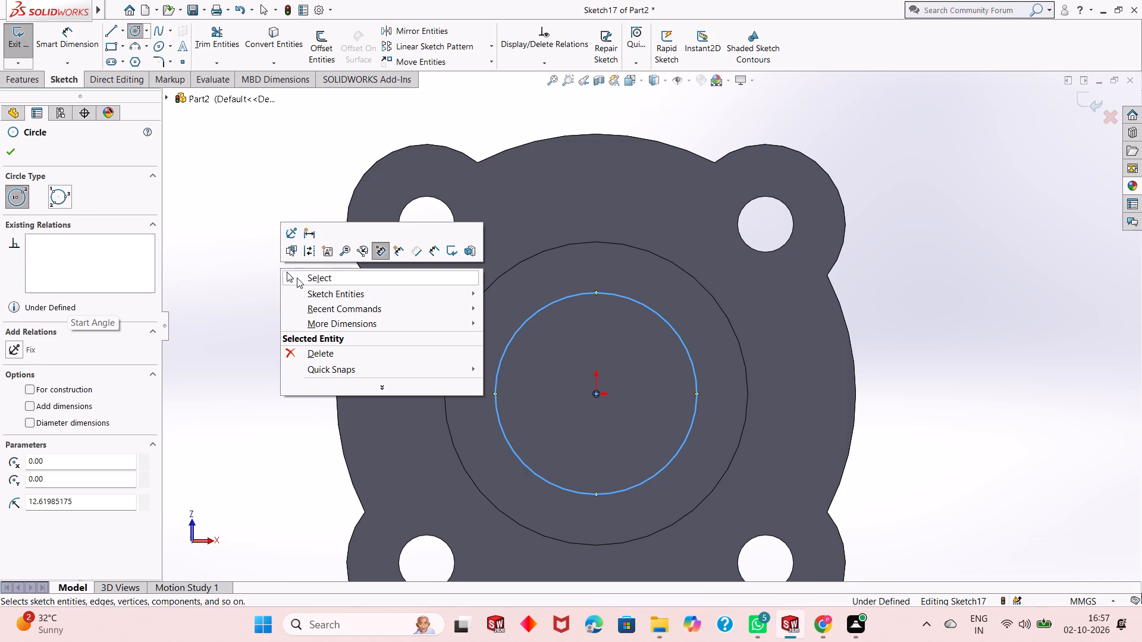
left_click(297, 278)
Dimension the new circle's diameter and set it to 24 mm.
left_click(65, 49)
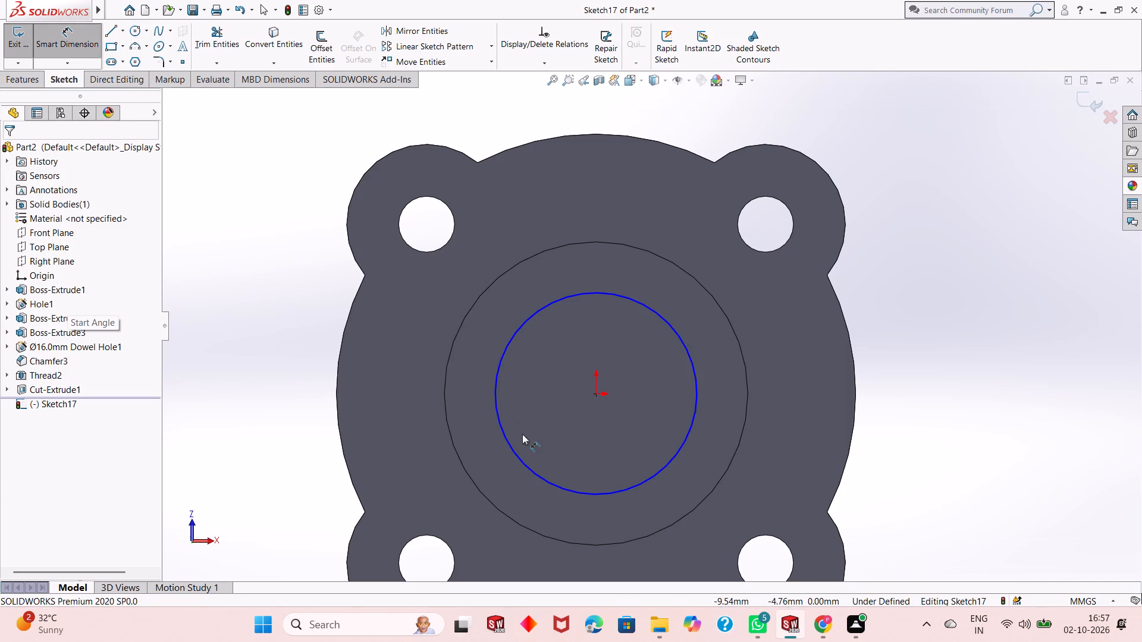
left_click(504, 443)
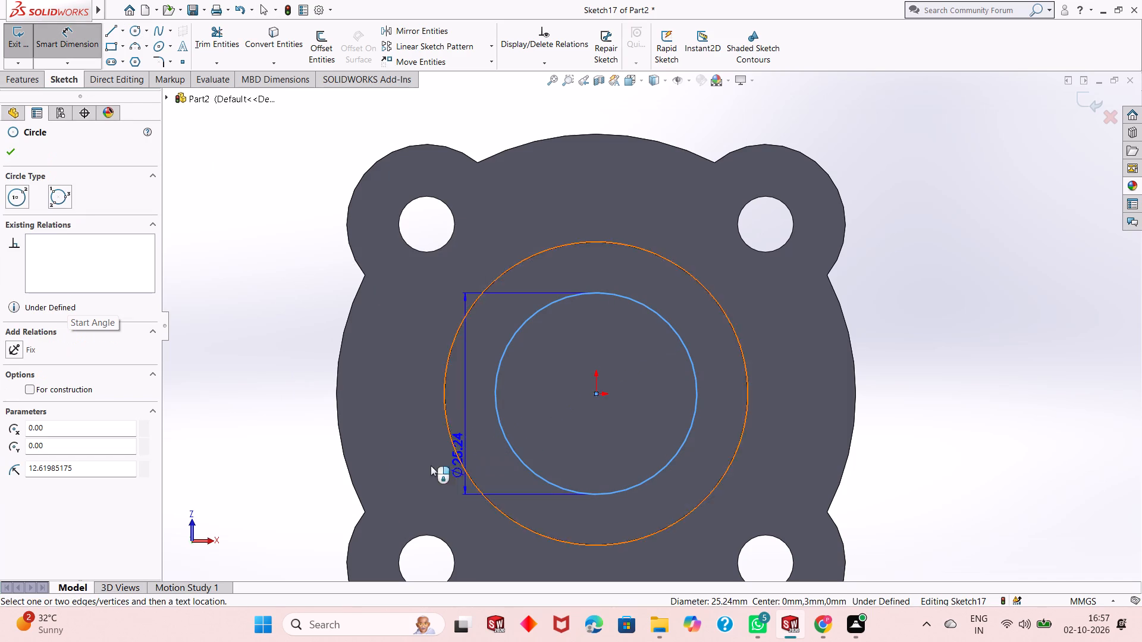
left_click(266, 505)
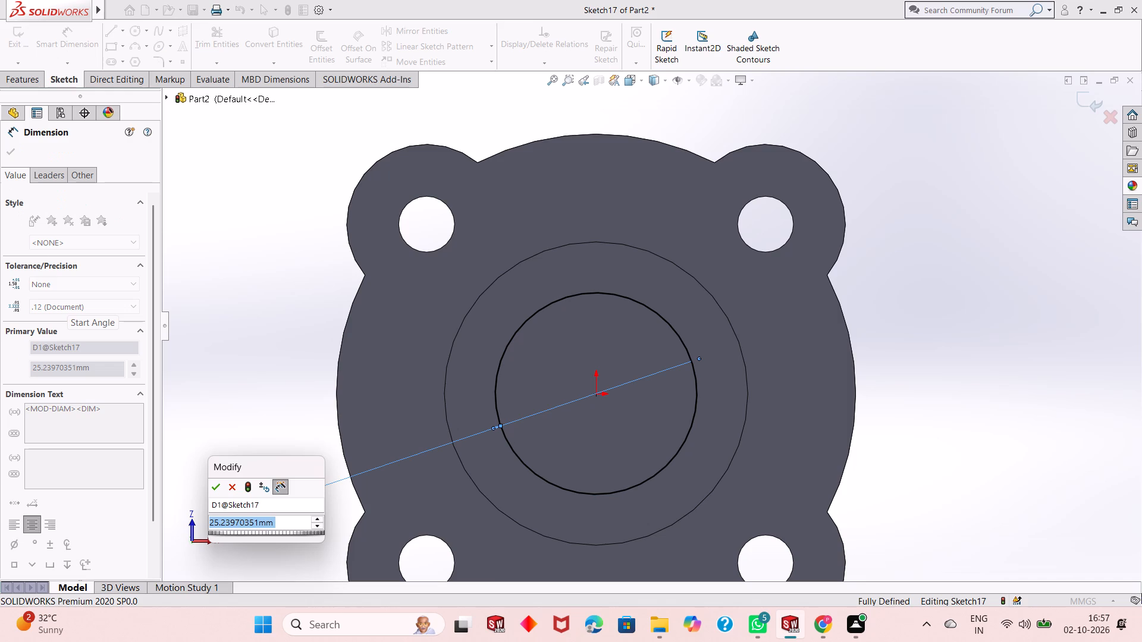
type("24")
key("Return")
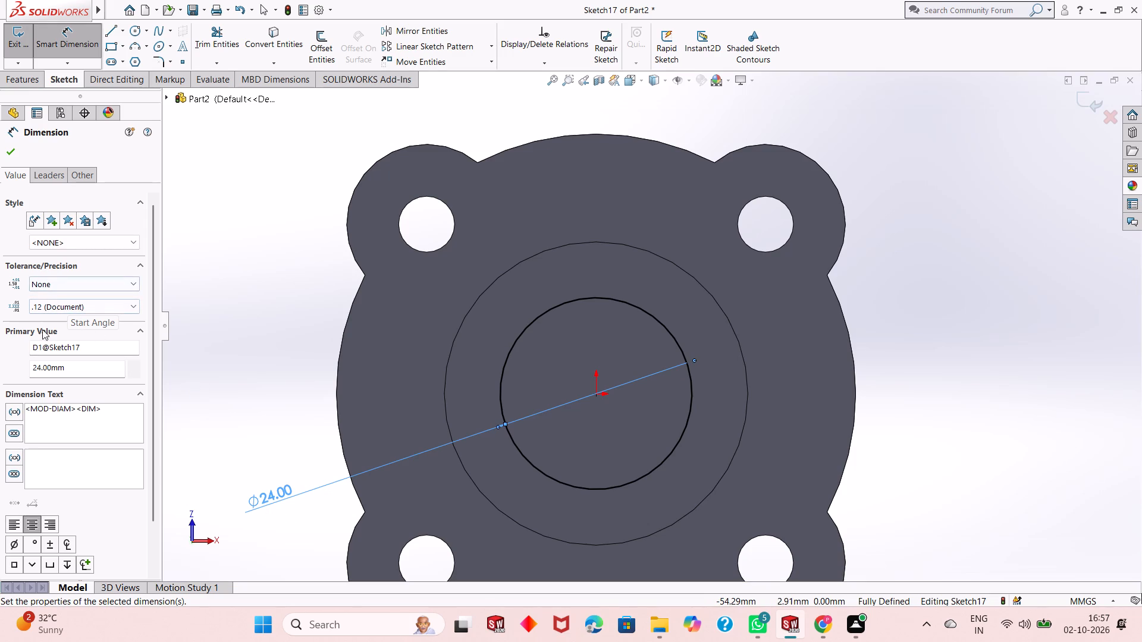
left_click(14, 158)
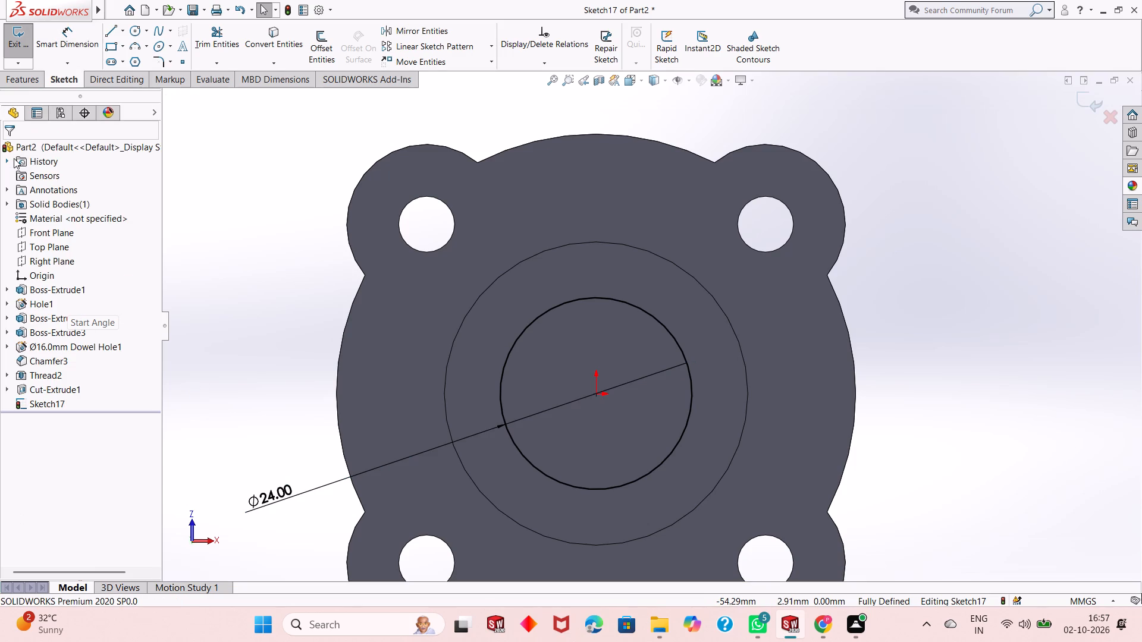
Cut the 24 mm circle into the recess floor as a blind Extruded Cut 1 mm deep.
left_click(14, 82)
left_click(211, 55)
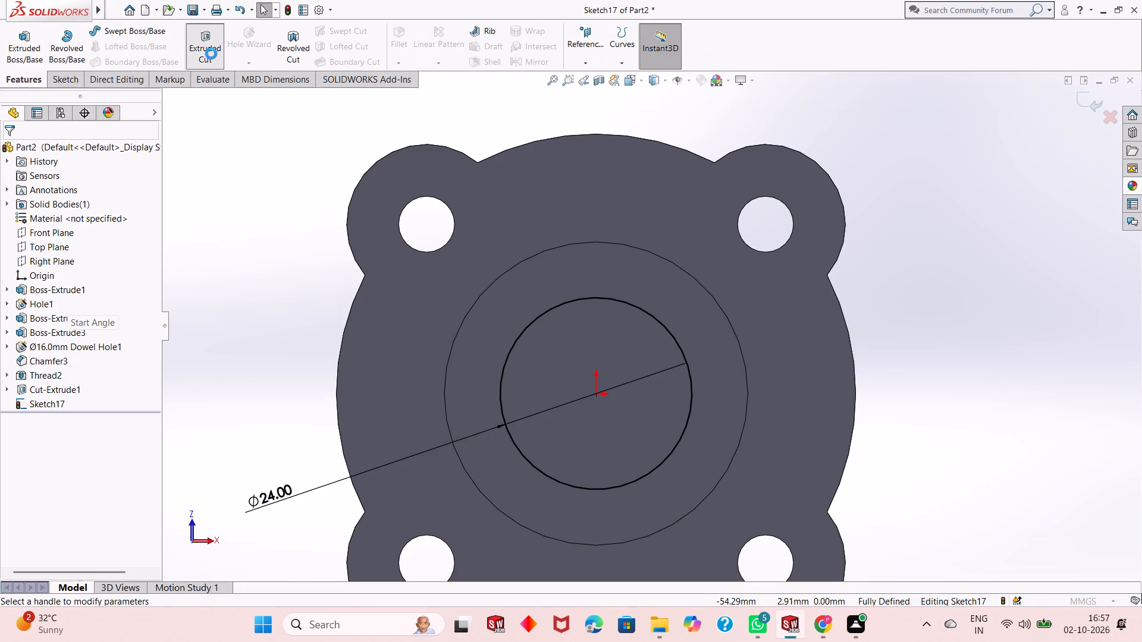
middle_click_drag(265, 248, 243, 316)
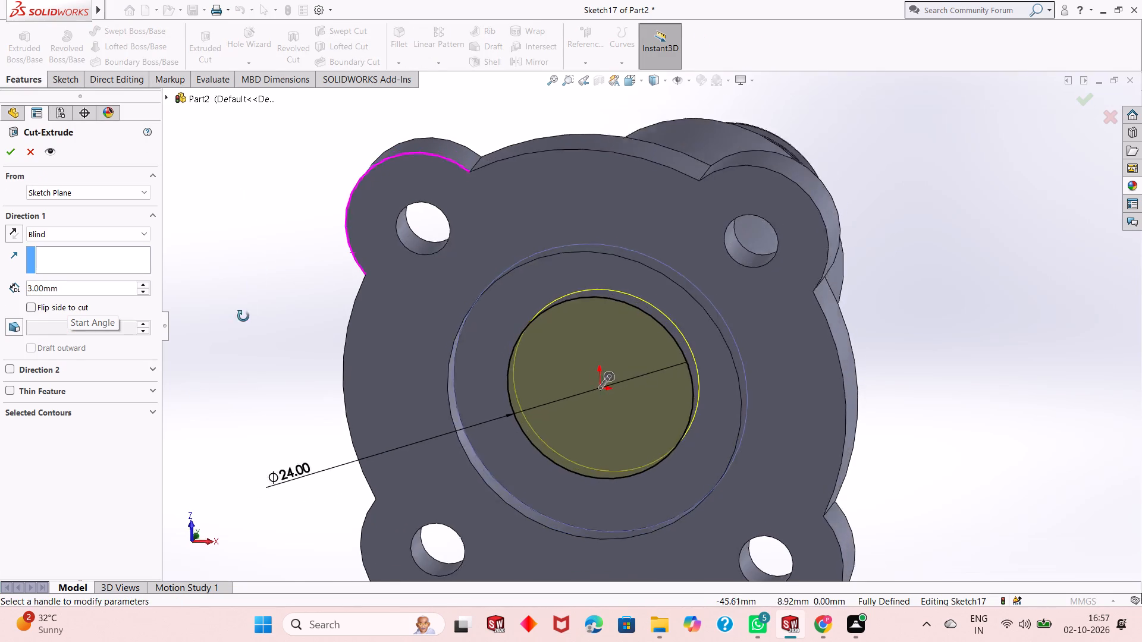
middle_click_drag(243, 316, 211, 442)
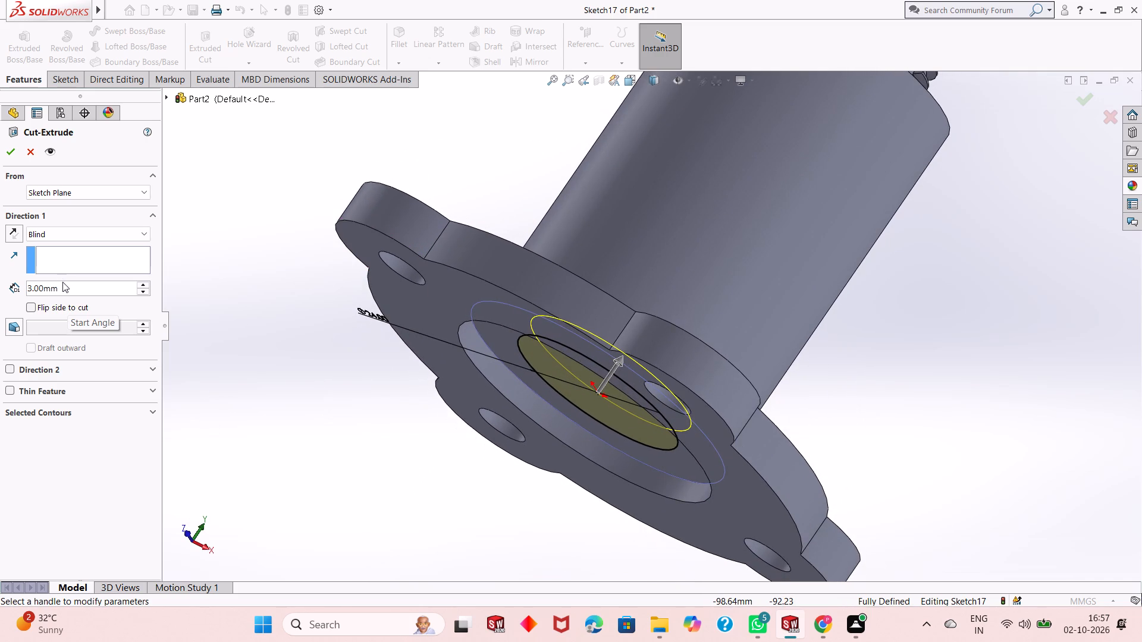
double_click(62, 290)
key("1")
key("Return")
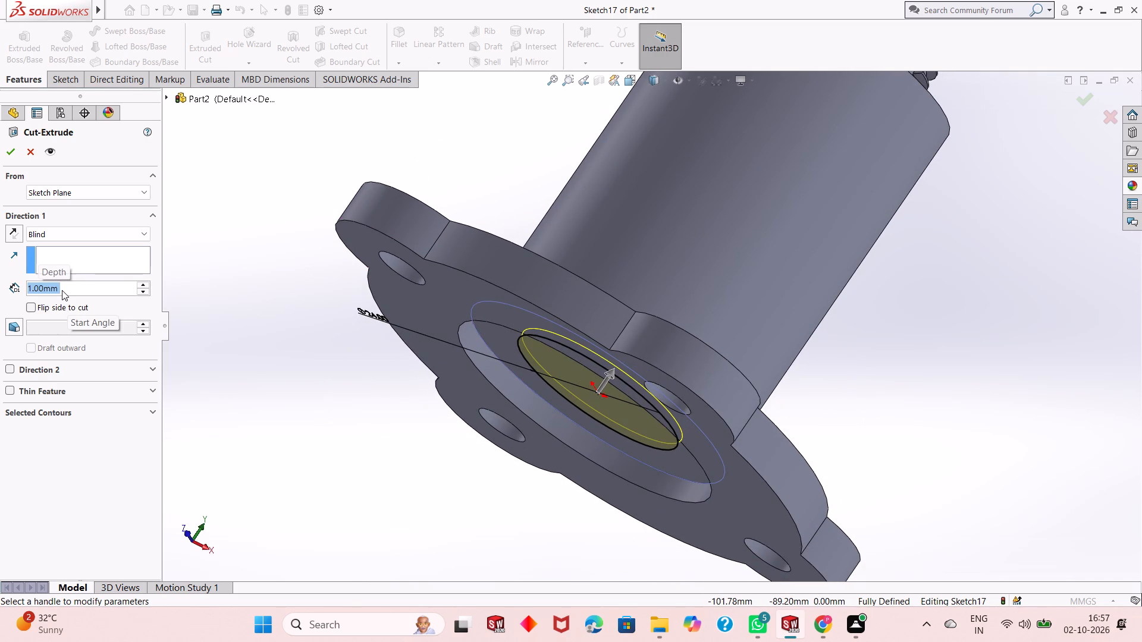
left_click(10, 159)
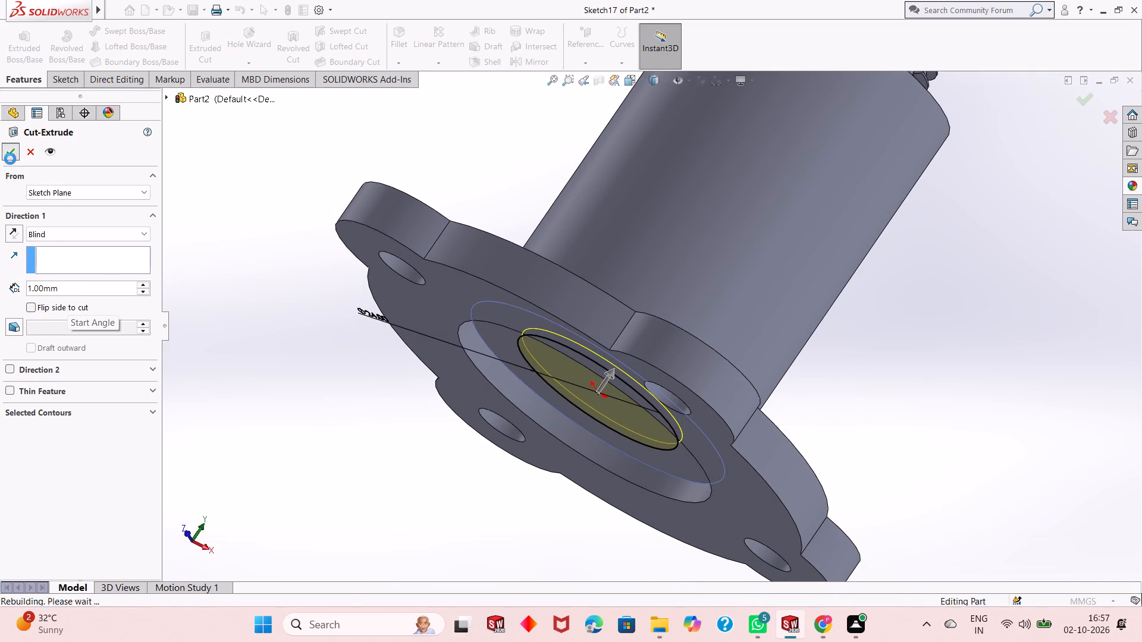
left_click(349, 387)
Sketch a circle about 20 mm in diameter, centred on the origin, on the floor of the 24 mm recess.
middle_click_drag(392, 383, 432, 286)
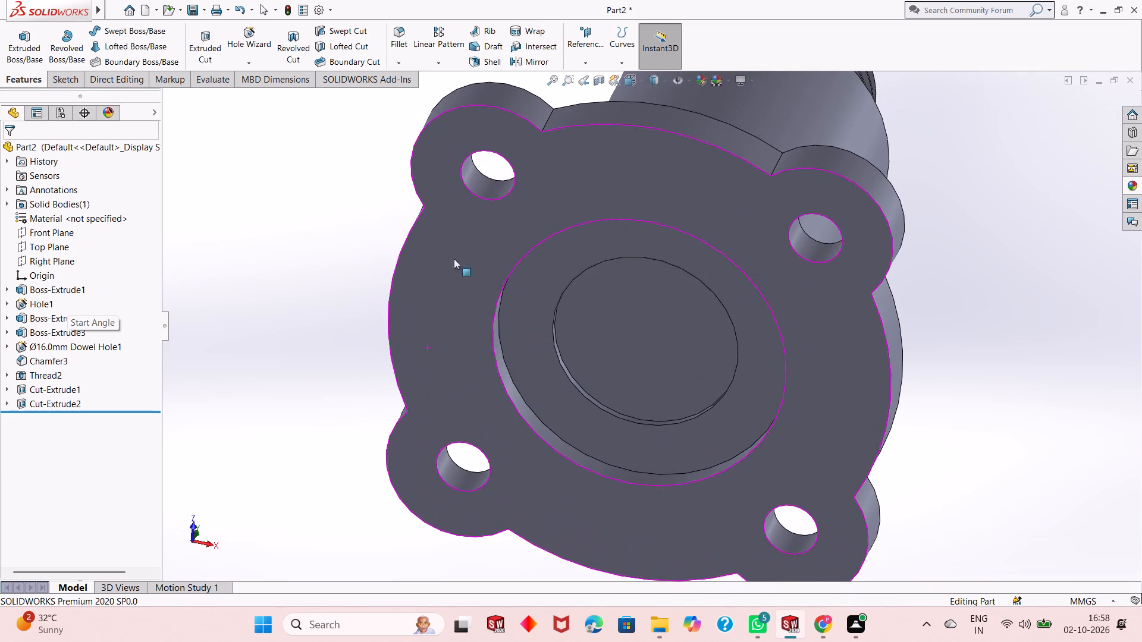
left_click(614, 306)
left_click(664, 276)
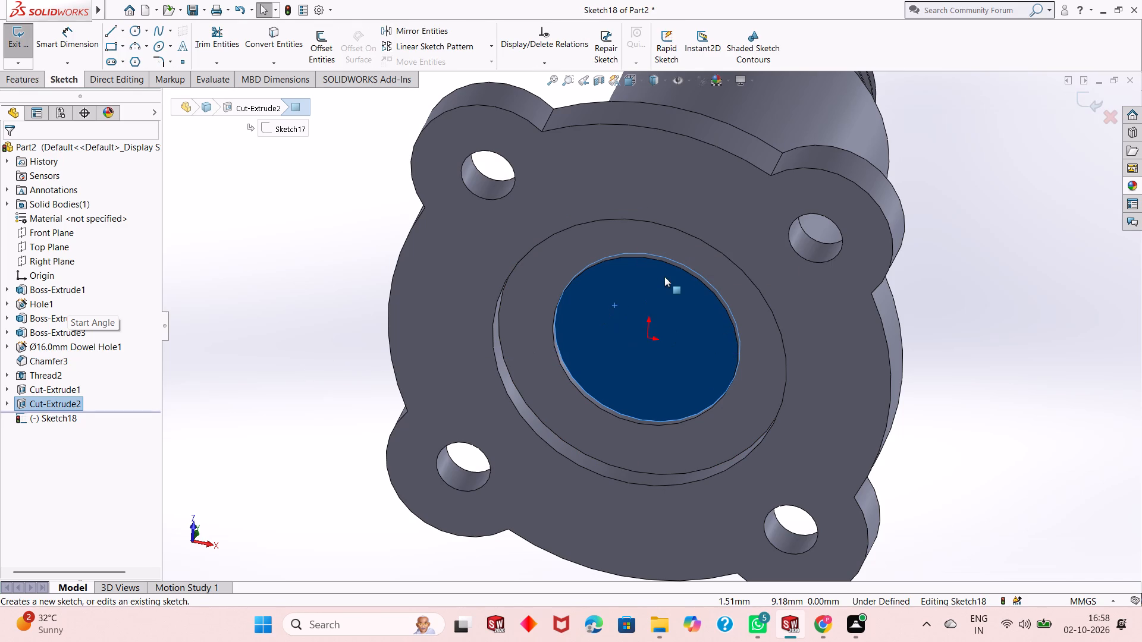
key("ctrl+8")
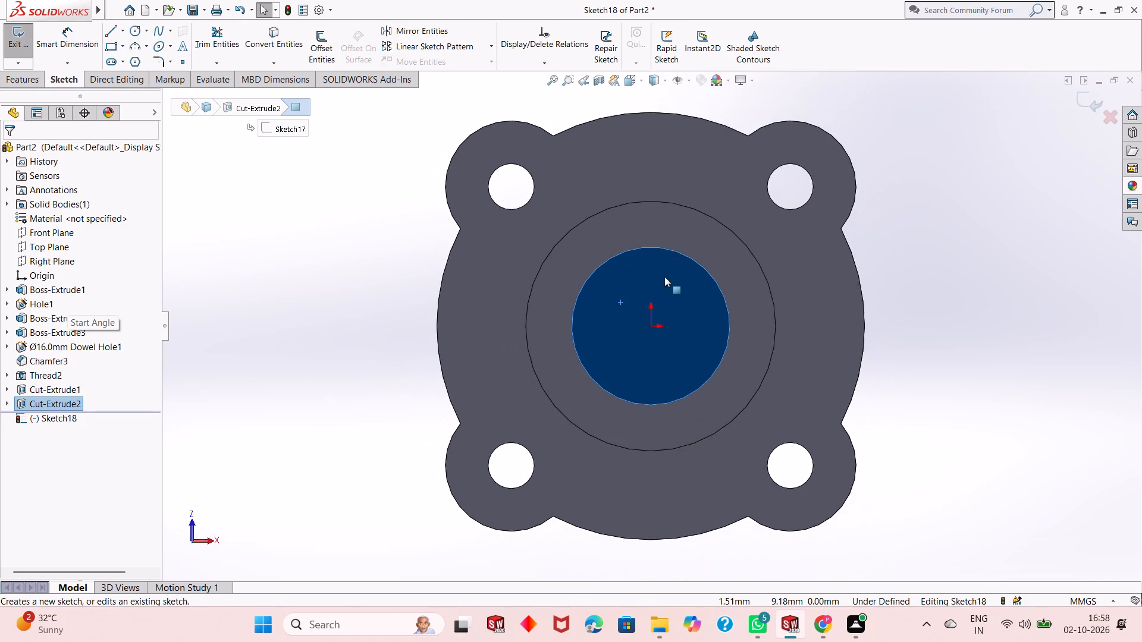
left_click(399, 314)
scroll(670, 235, "down", 2)
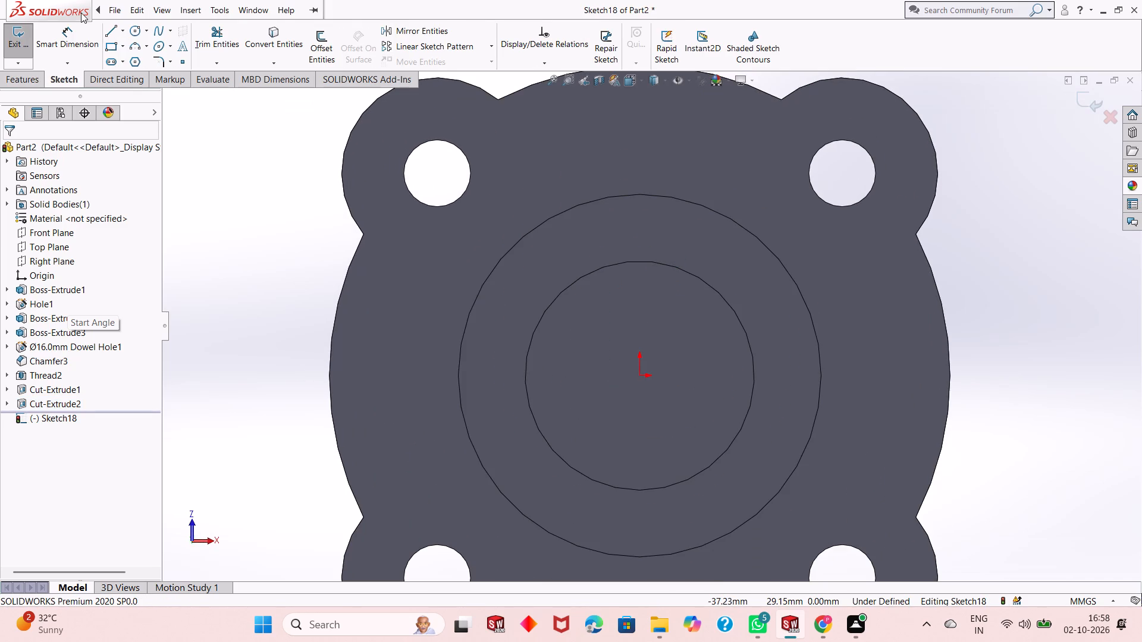
left_click(133, 36)
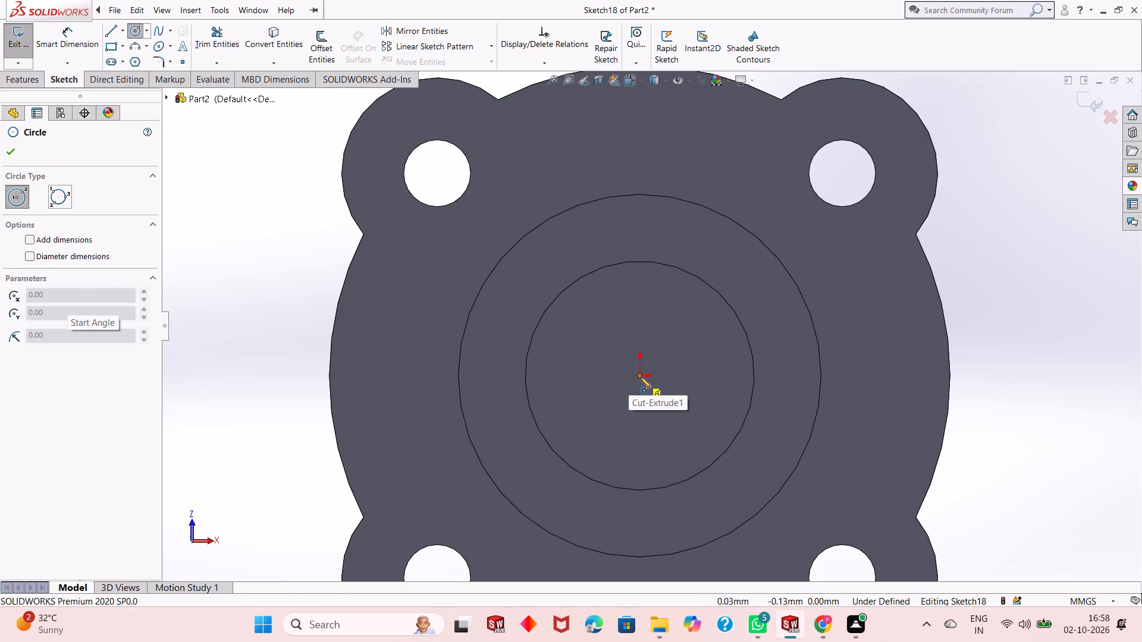
left_click(640, 377)
left_click(704, 304)
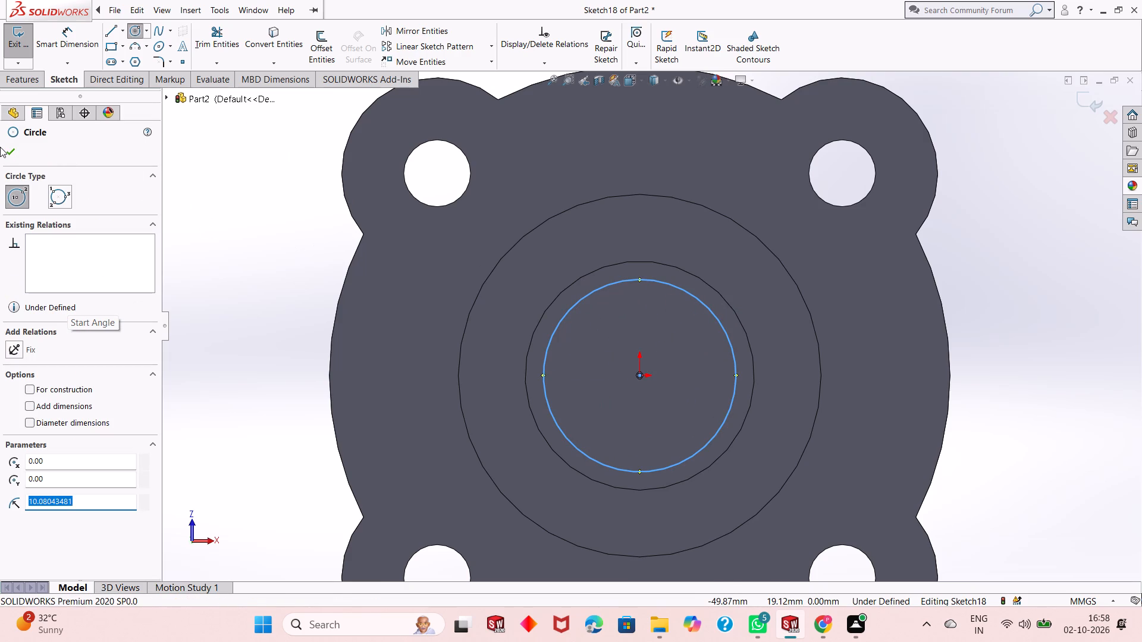
left_click(5, 156)
Dimension the innermost circle's diameter and set it to 26 mm.
left_click(73, 45)
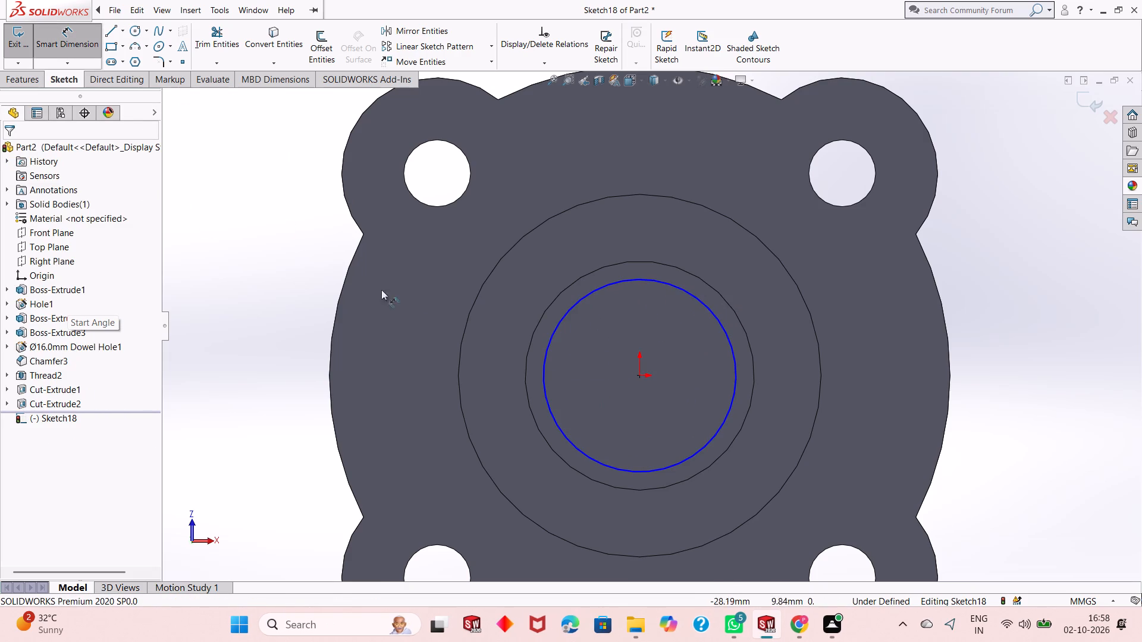
left_click(554, 423)
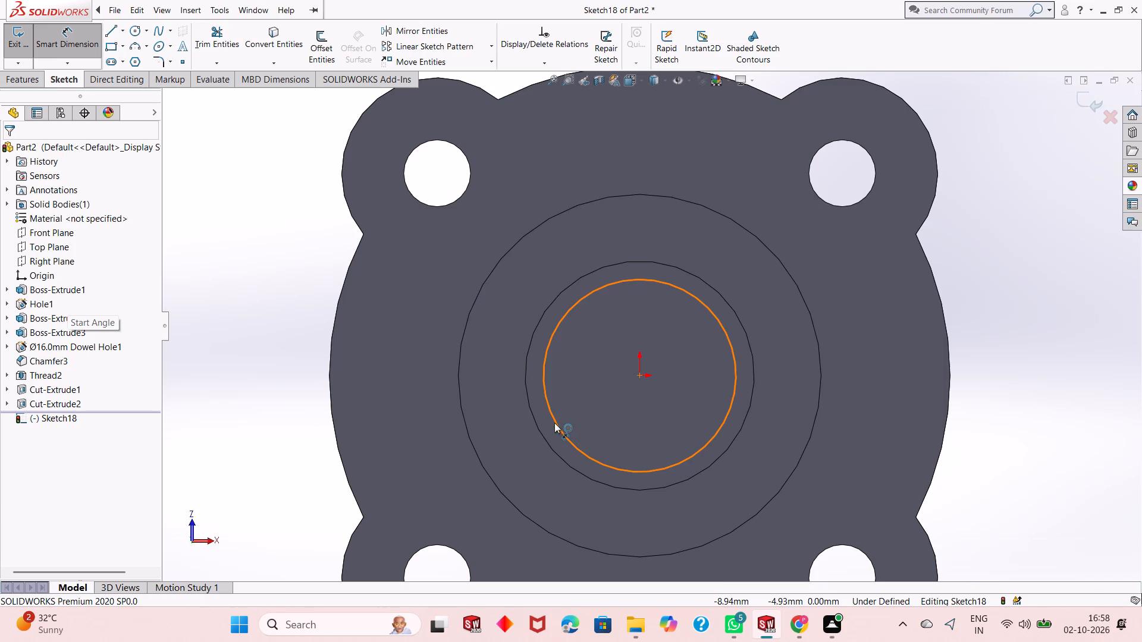
left_click(250, 503)
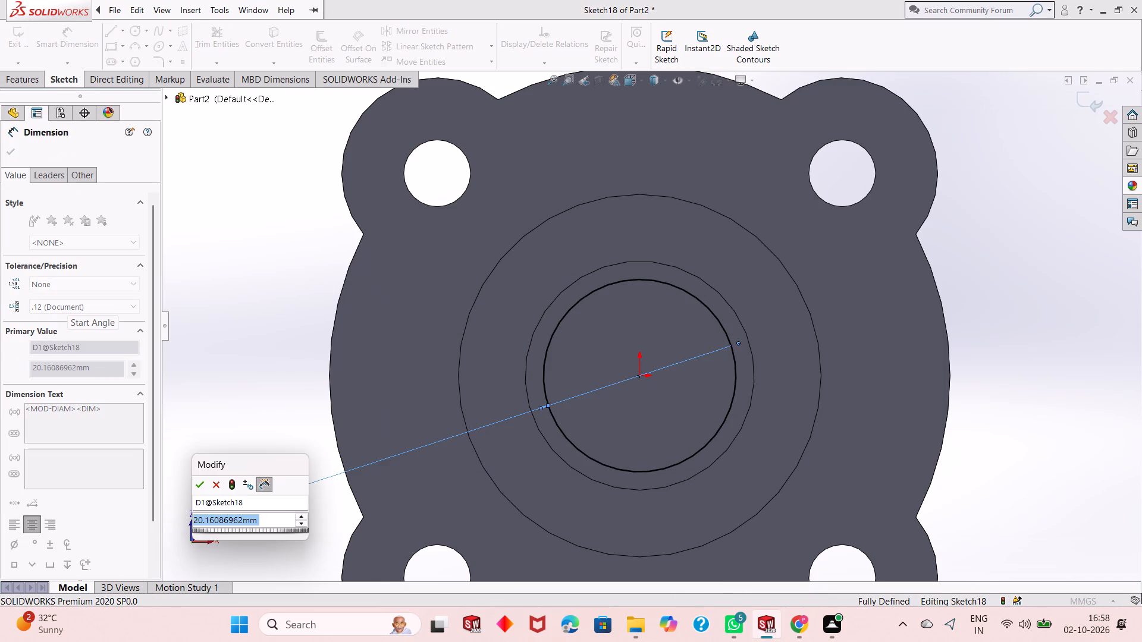
type("26")
key("Return")
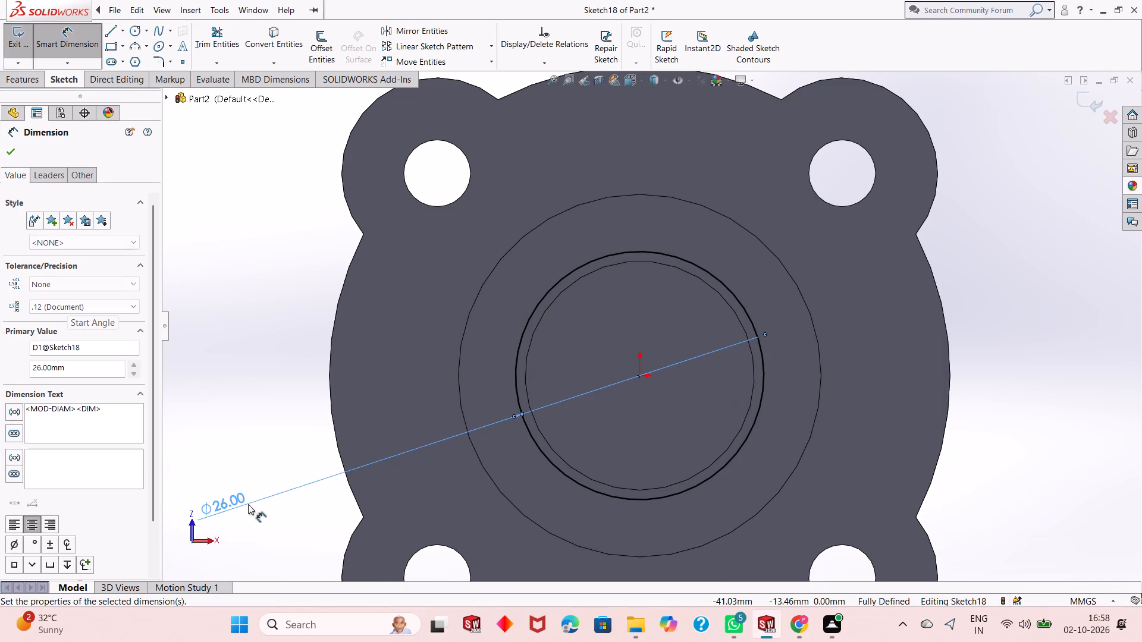
scroll(553, 383, "up", 3)
middle_click_drag(432, 366, 421, 389)
right_click(401, 300)
left_click(433, 340)
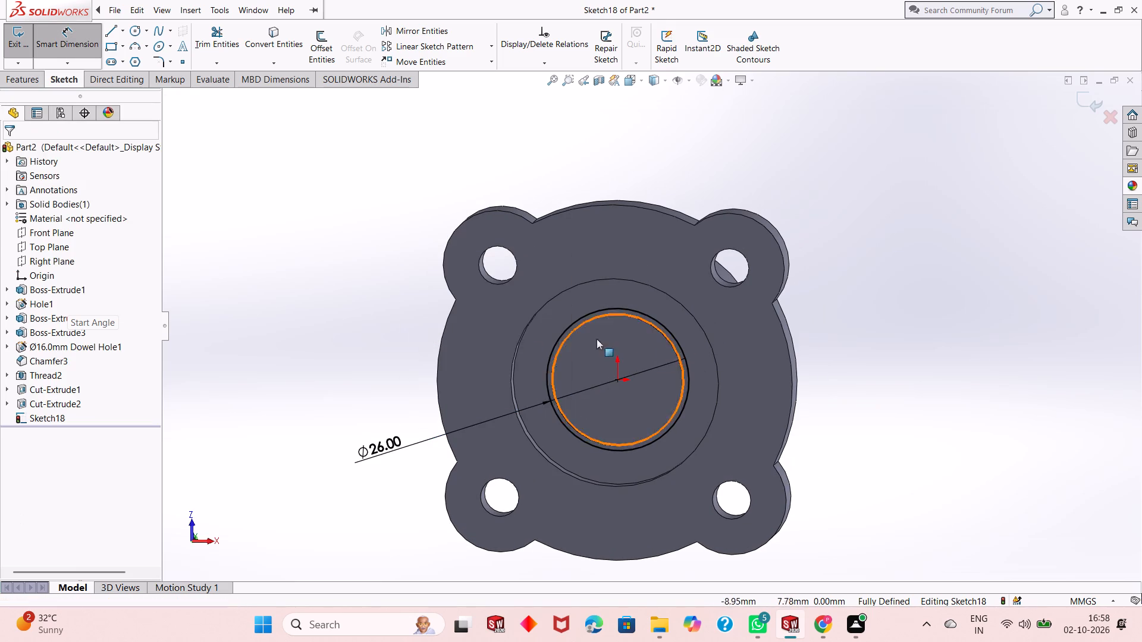
Examine the 26 mm circle against the stepped underside recesses from oblique angles and close up.
middle_click_drag(655, 341, 635, 374)
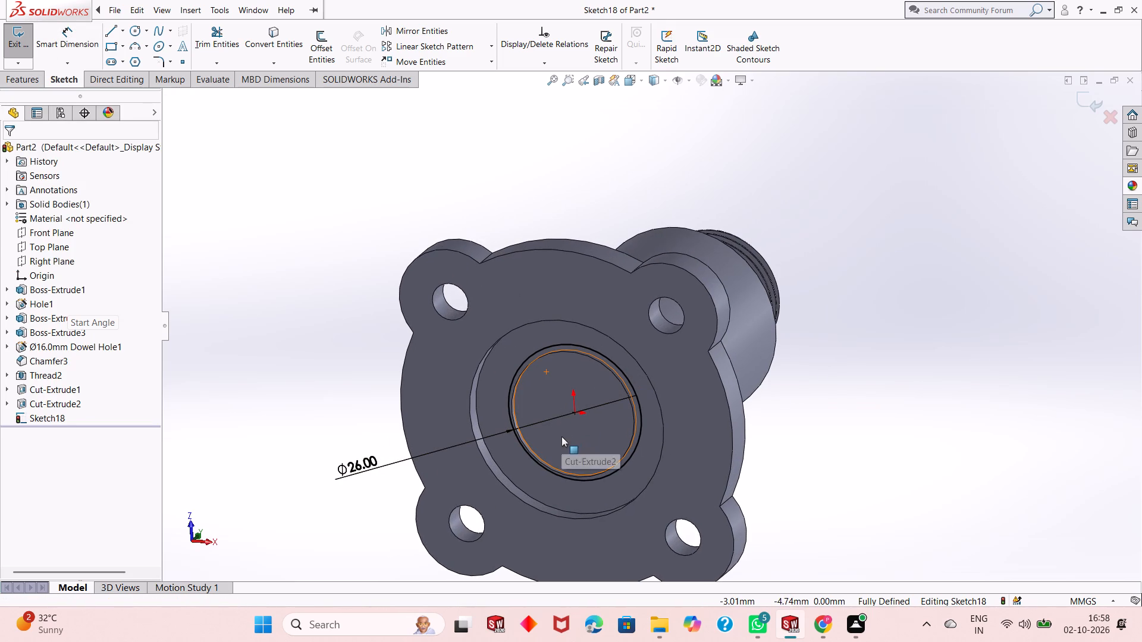
scroll(561, 436, "up", 1)
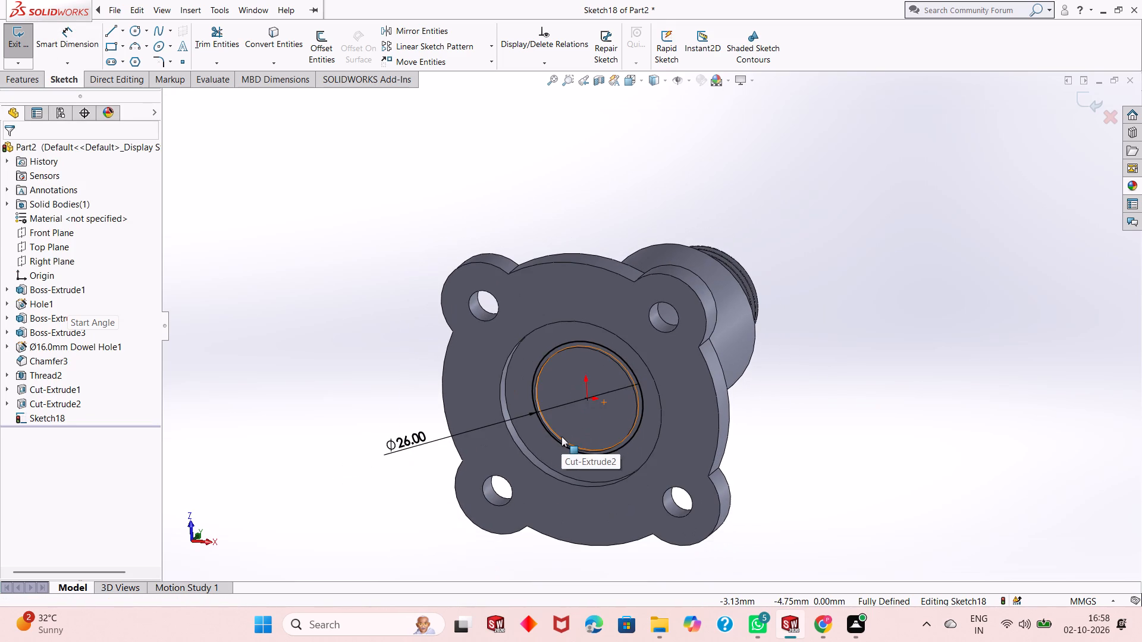
scroll(552, 461, "up", 1)
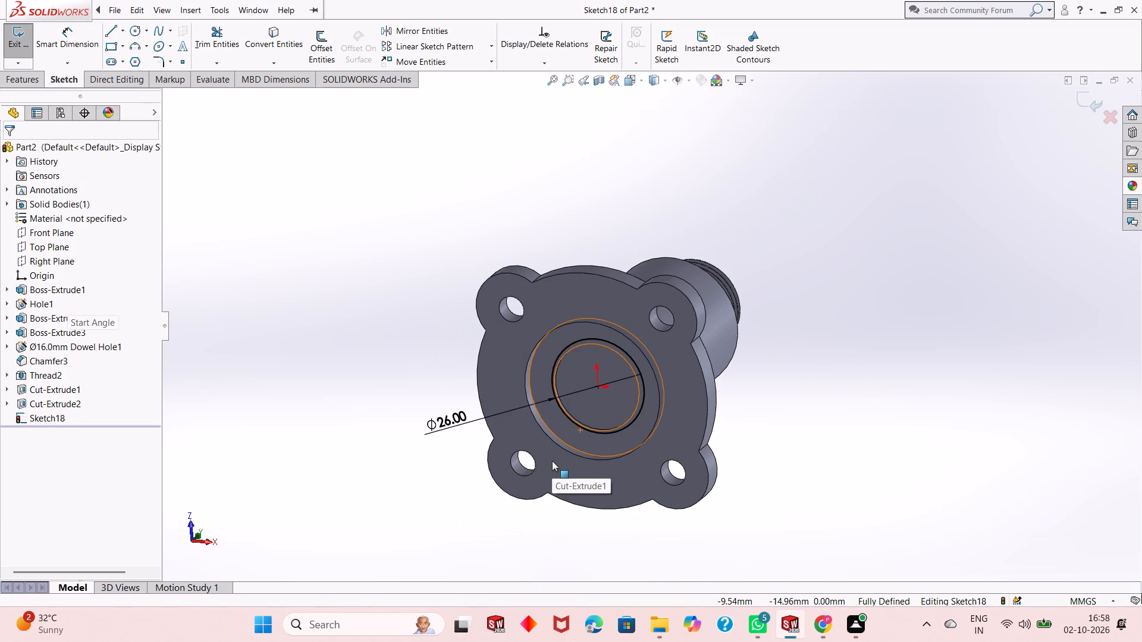
scroll(552, 461, "up", 3)
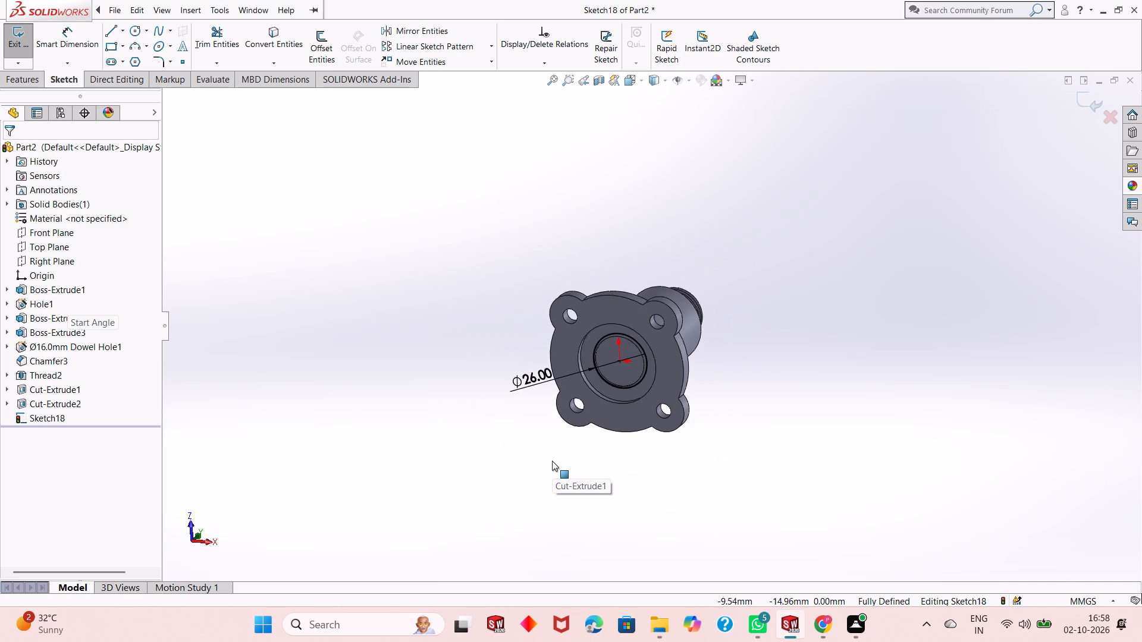
scroll(552, 461, "up", 1)
scroll(565, 356, "down", 2)
scroll(635, 354, "down", 3)
middle_click_drag(627, 379, 611, 397)
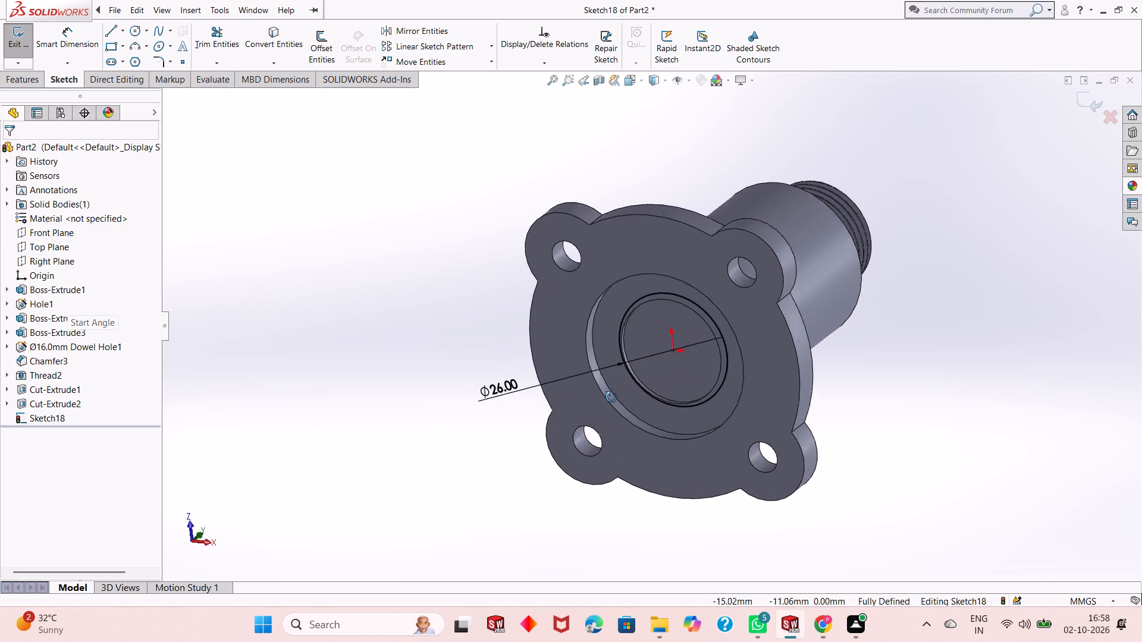
middle_click_drag(611, 397, 607, 404)
scroll(598, 394, "down", 3)
middle_click_drag(552, 421, 564, 414)
scroll(446, 356, "down", 2)
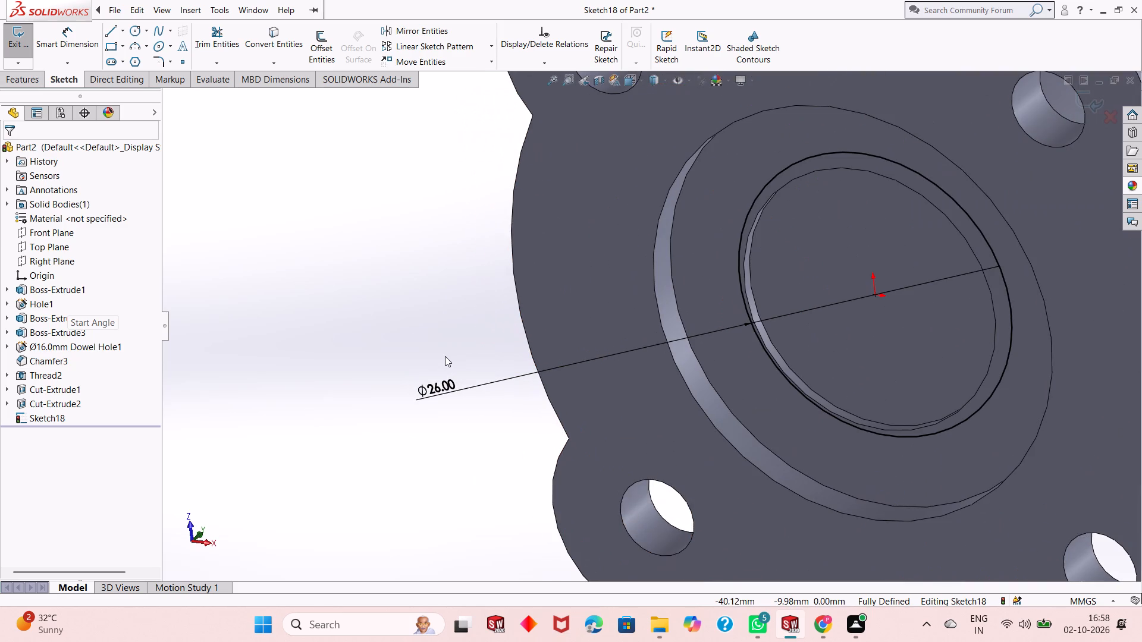
Cut the 26 mm circle into the boss from the underside as a blind Extruded Cut 38 mm deep.
left_click(30, 84)
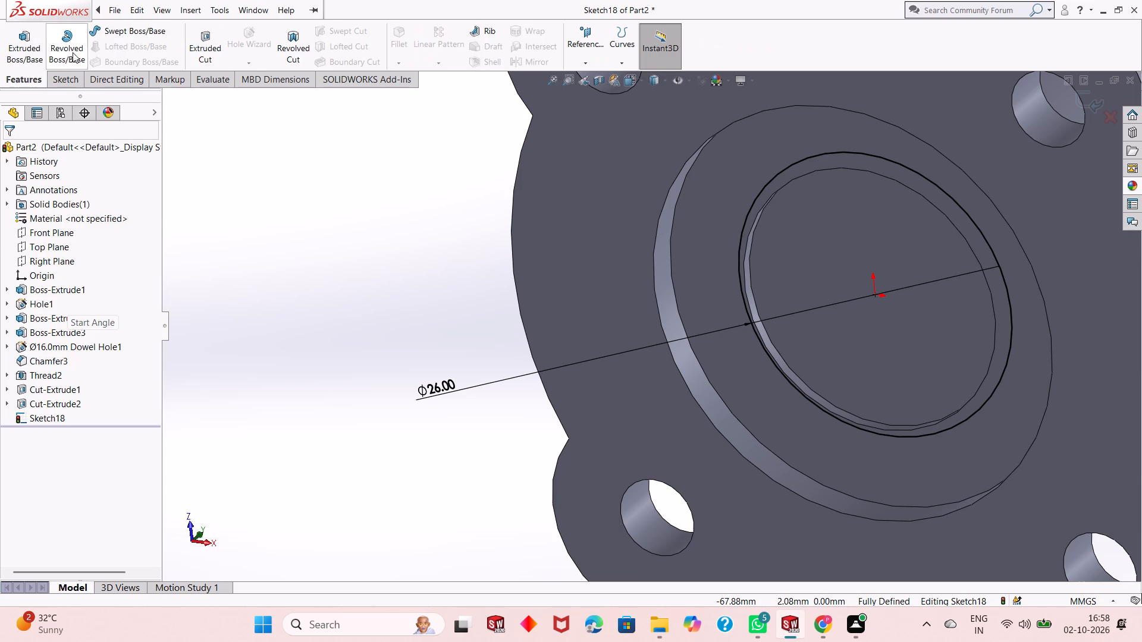
left_click(211, 61)
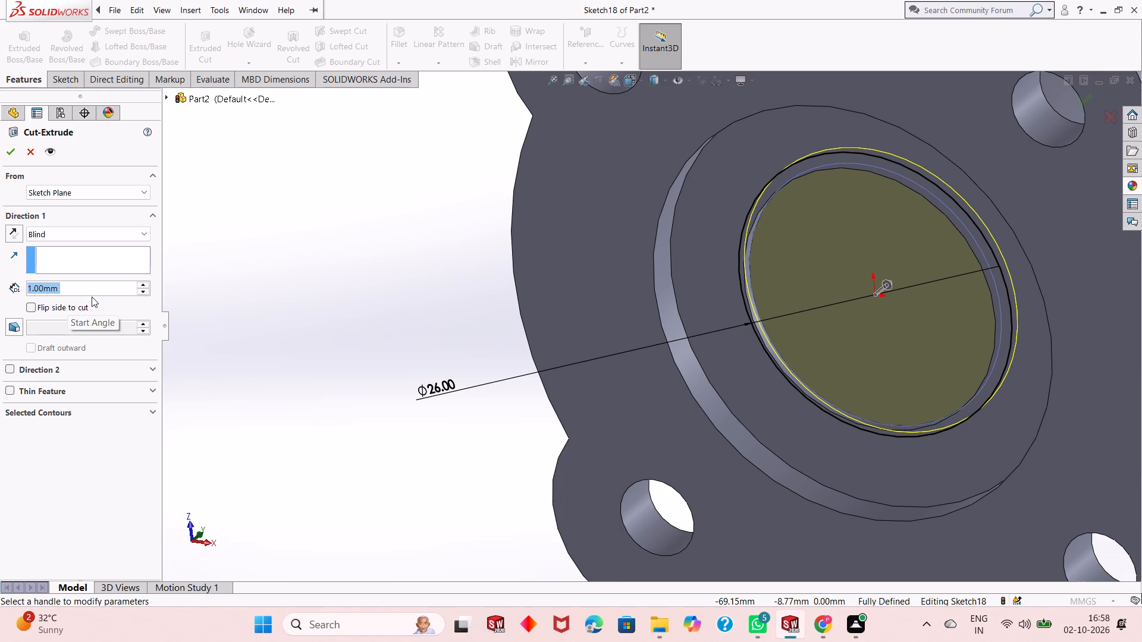
type("38")
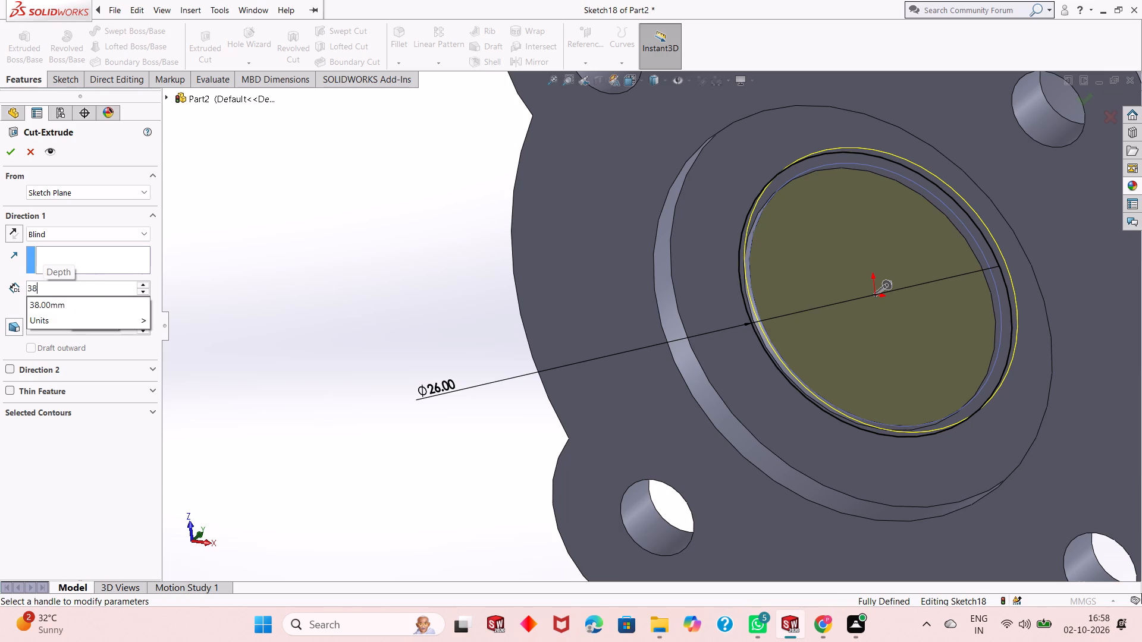
key("Return")
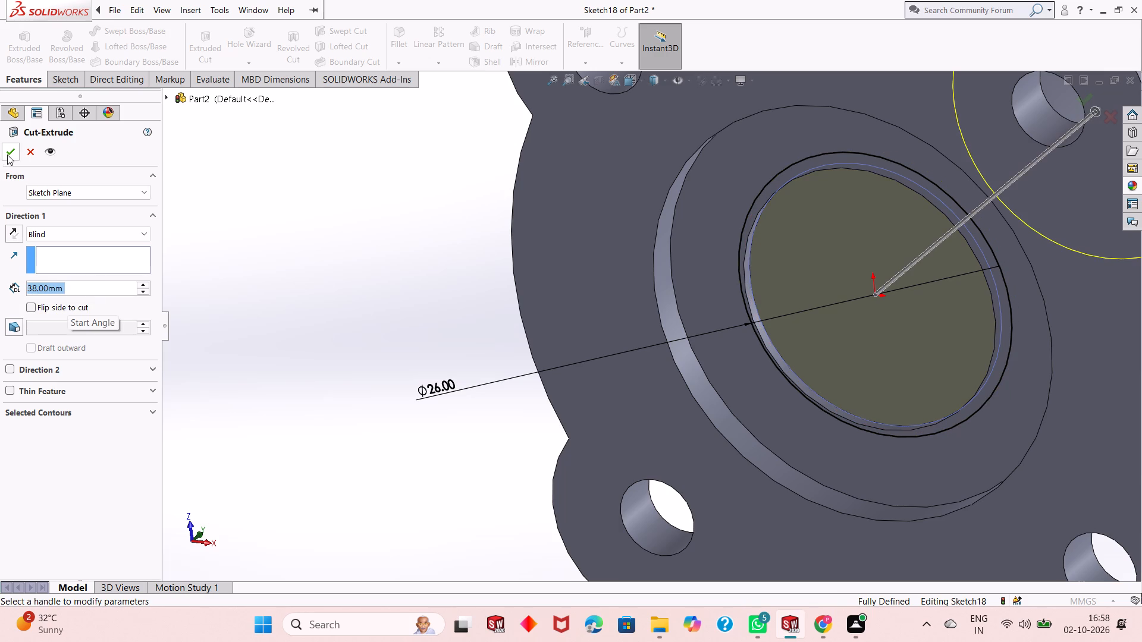
left_click(8, 155)
scroll(460, 357, "up", 4)
left_click(460, 357)
scroll(611, 354, "up", 1)
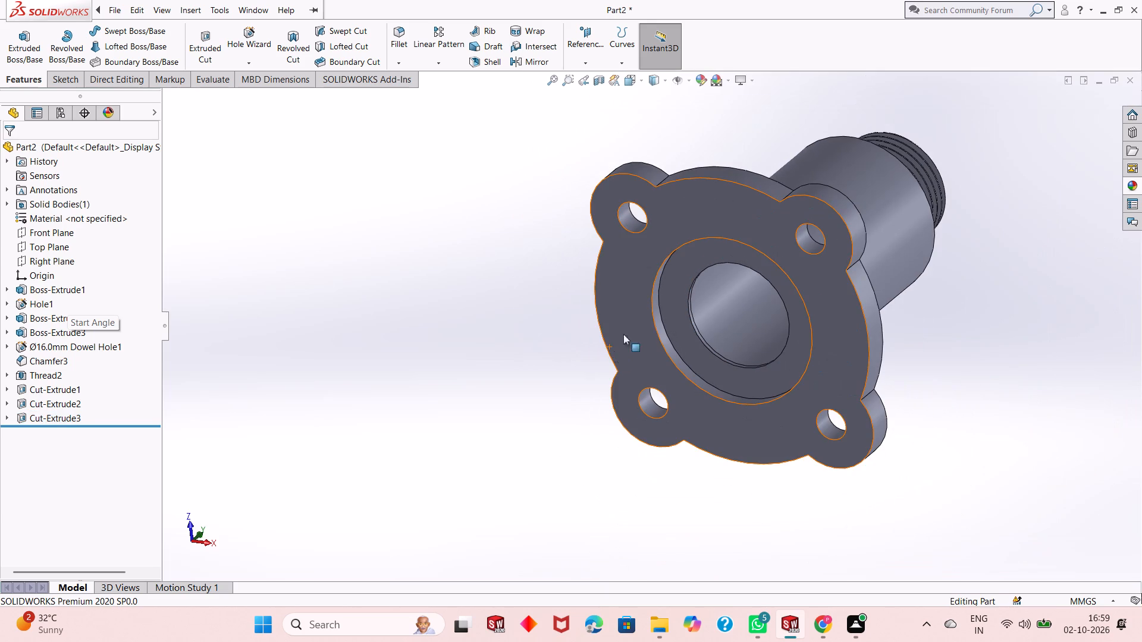
Examine the threaded upper boss, central boss and flange underside from several outside angles.
middle_click_drag(765, 201, 764, 376)
scroll(770, 347, "up", 1)
scroll(834, 180, "down", 2)
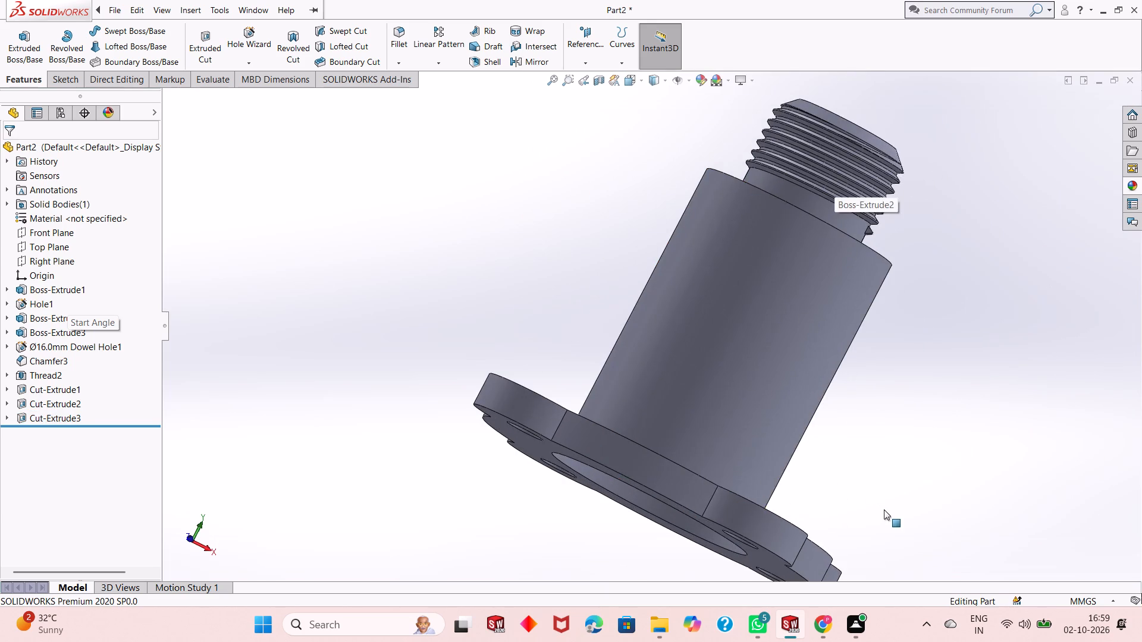
middle_click_drag(884, 509, 688, 399)
scroll(667, 409, "up", 4)
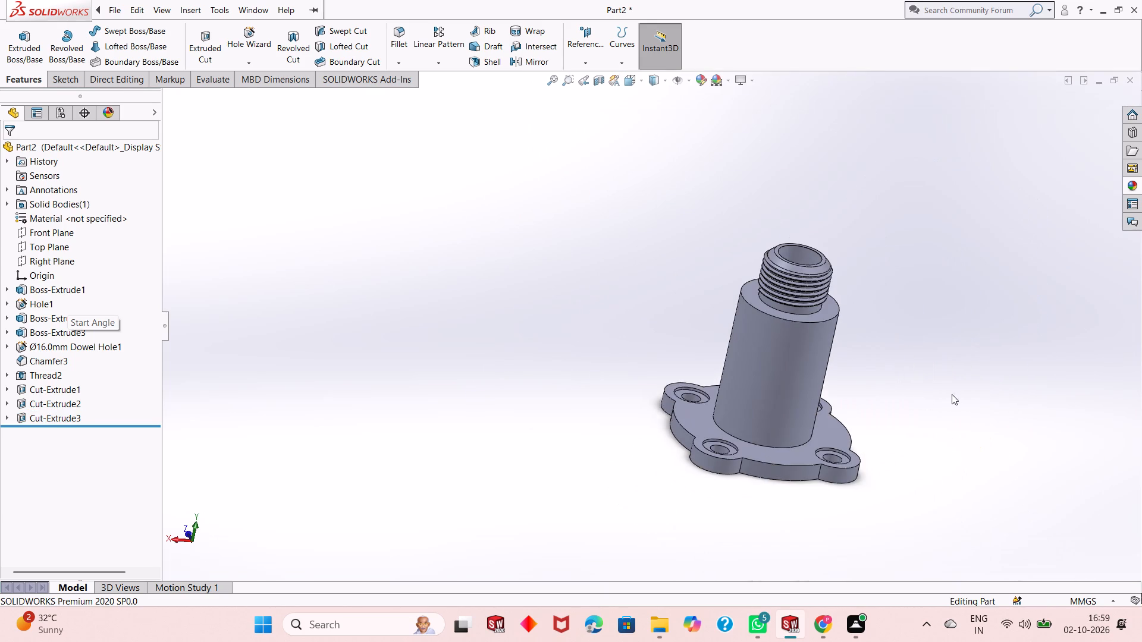
scroll(953, 393, "down", 3)
middle_click_drag(691, 489, 659, 387)
scroll(390, 479, "up", 1)
scroll(462, 360, "down", 2)
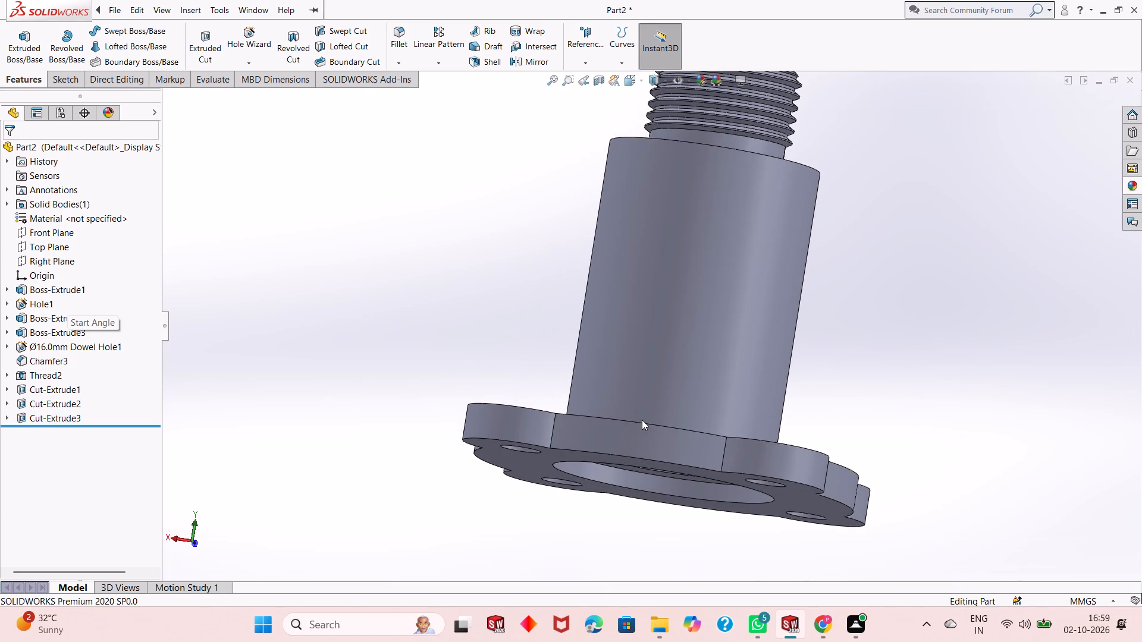
middle_click_drag(642, 421, 669, 424)
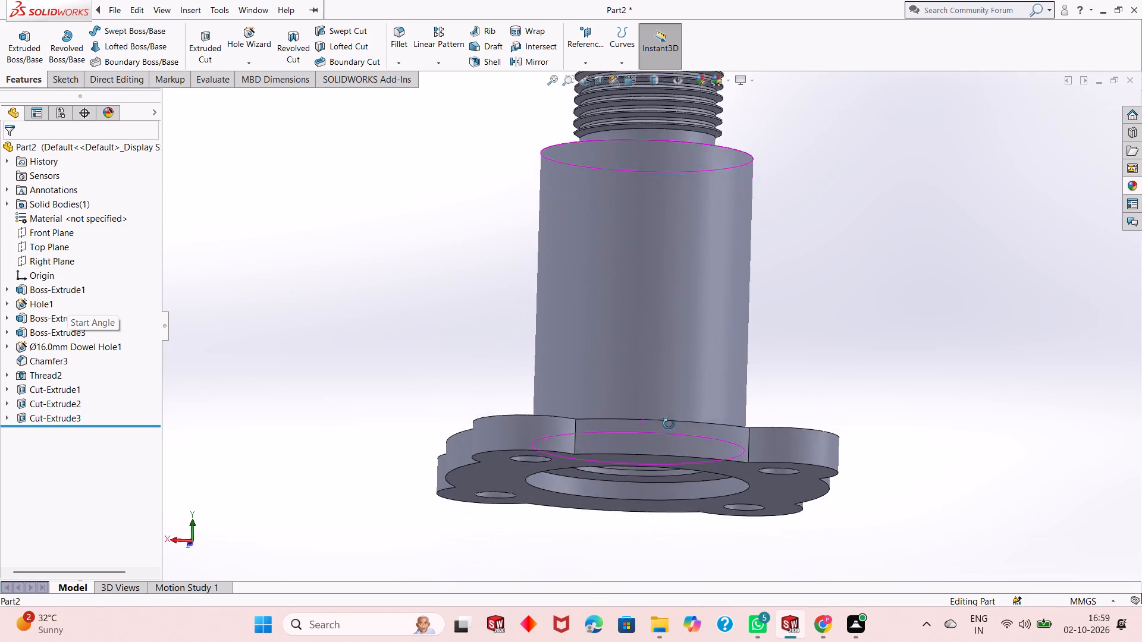
middle_click_drag(669, 424, 669, 433)
scroll(674, 475, "up", 2)
scroll(691, 288, "down", 2)
middle_click_drag(686, 309, 685, 341)
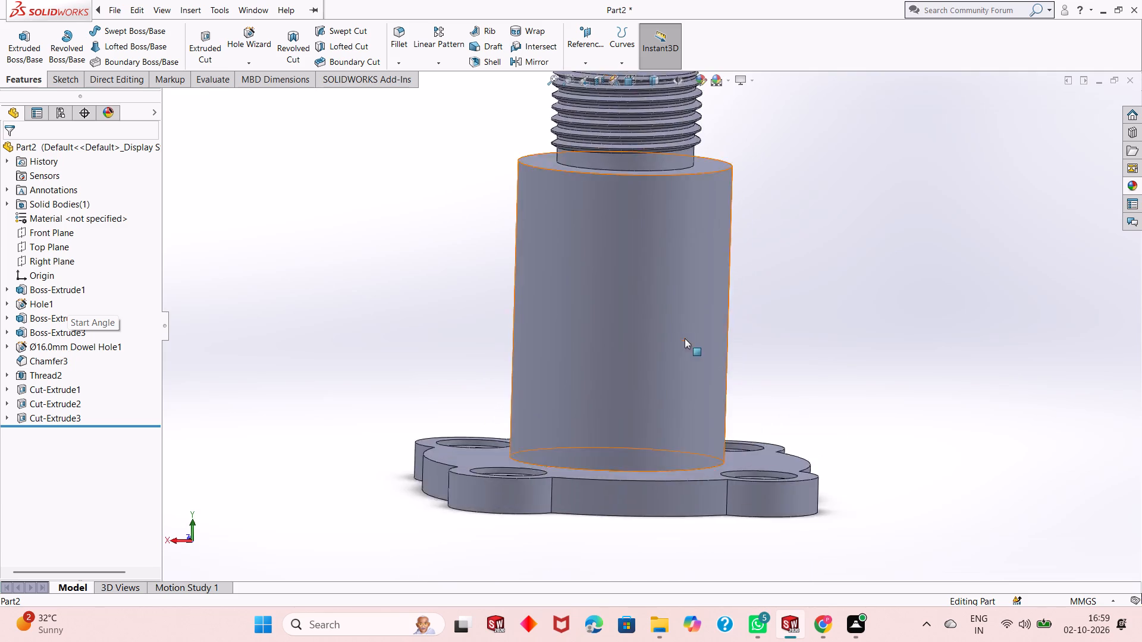
scroll(685, 338, "up", 2)
scroll(626, 181, "down", 2)
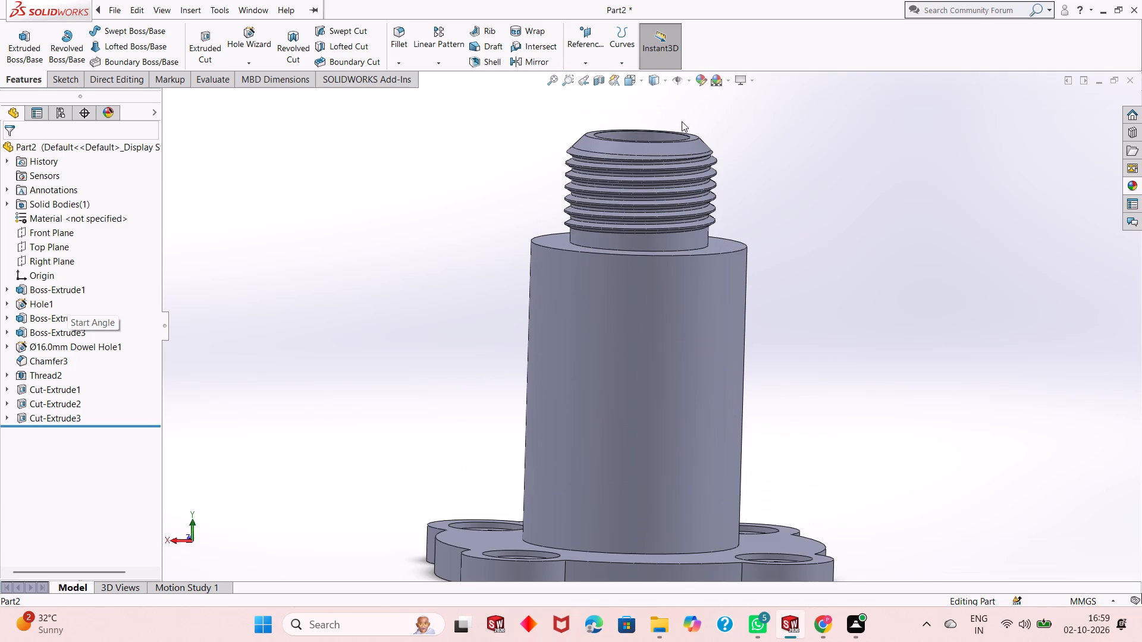
Open a planar Section View on the Front Plane and turn the model to face the cut section.
left_click(591, 81)
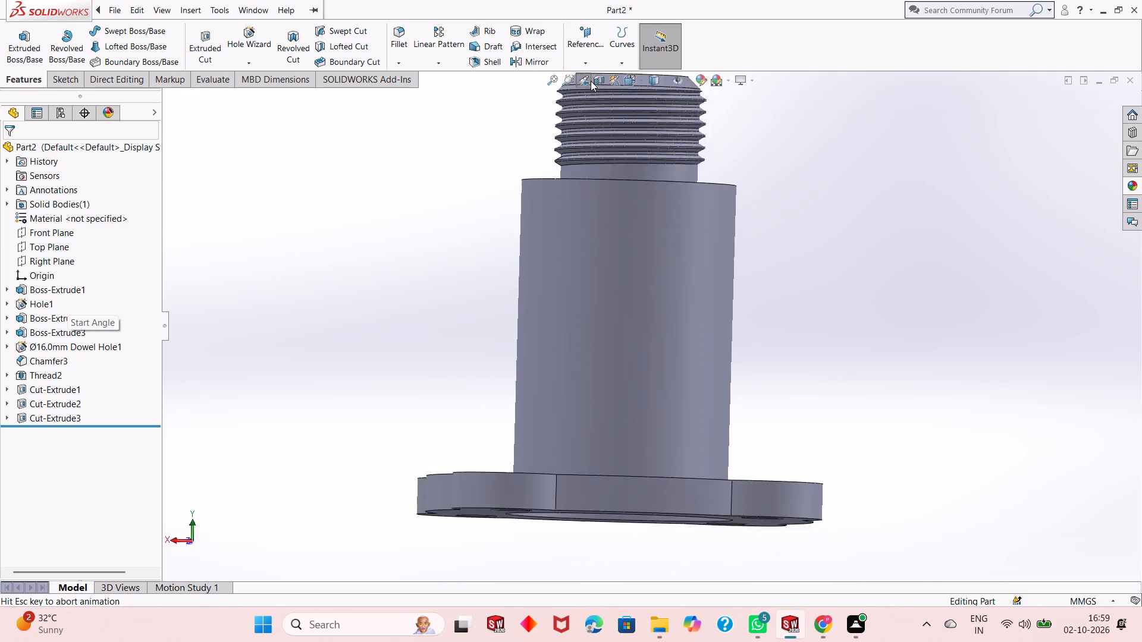
left_click(592, 80)
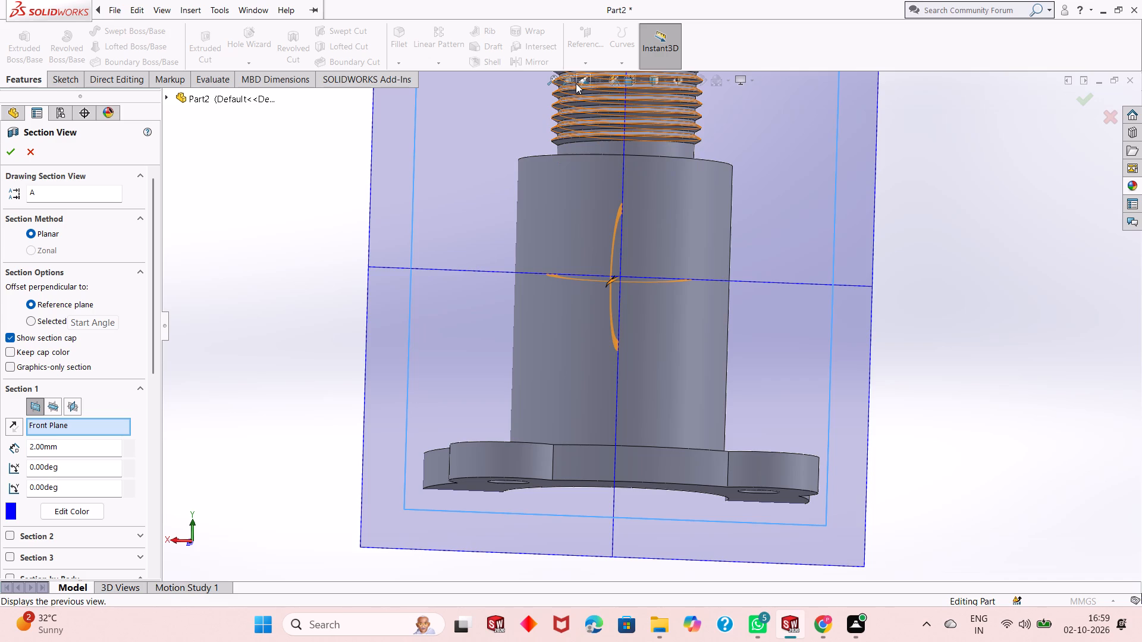
scroll(726, 333, "up", 4)
scroll(636, 200, "down", 3)
middle_click_drag(936, 409, 896, 441)
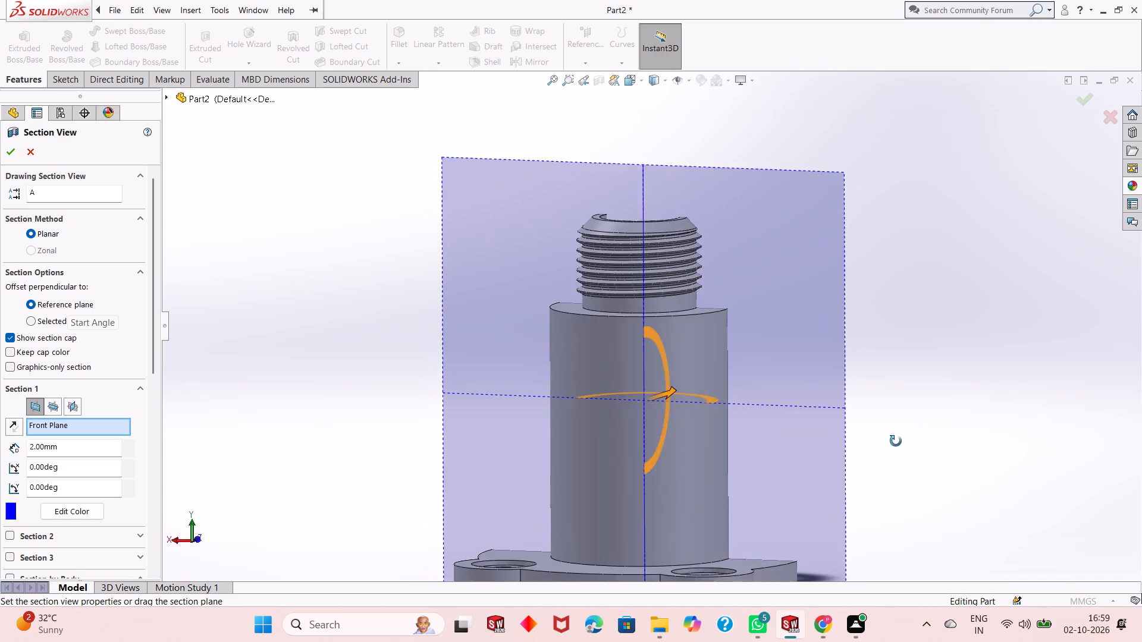
middle_click_drag(896, 441, 702, 480)
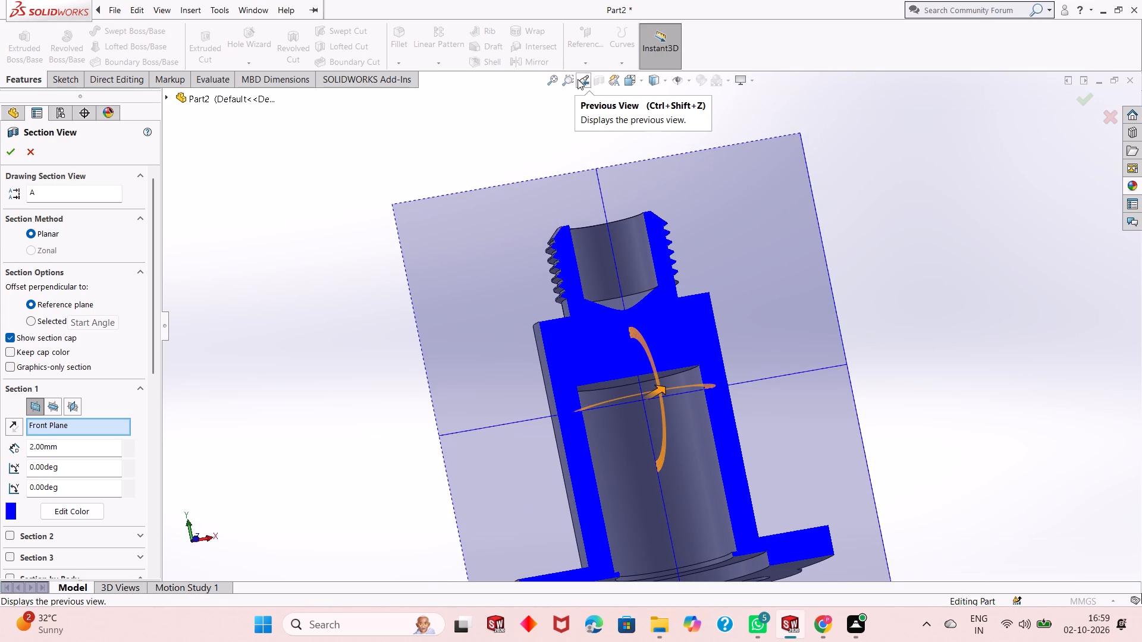
left_click(583, 82)
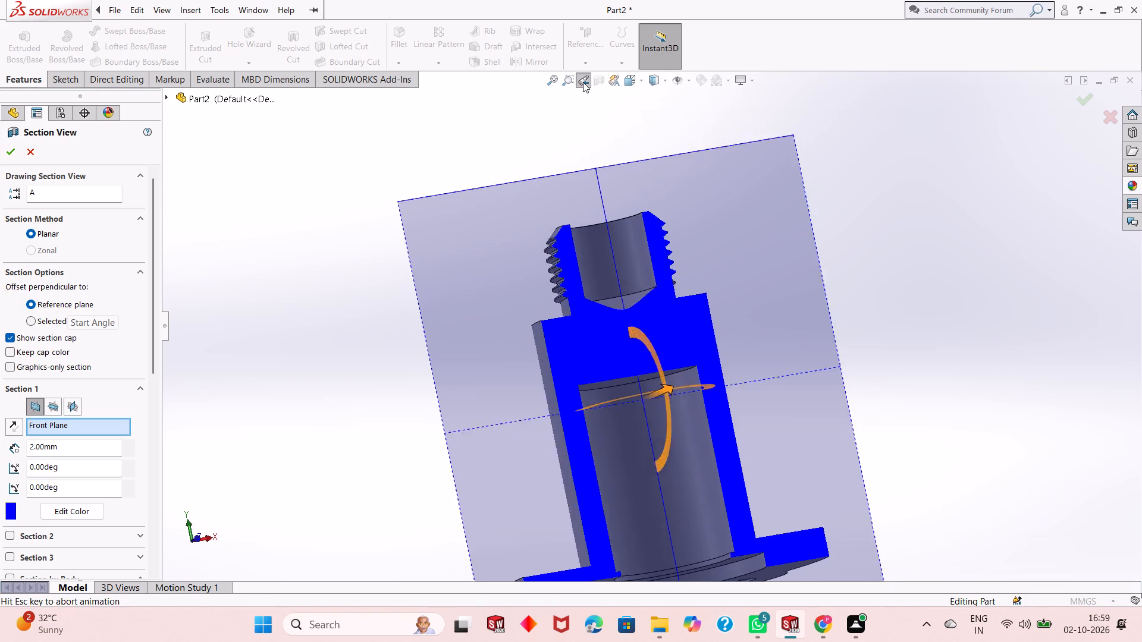
left_click(583, 80)
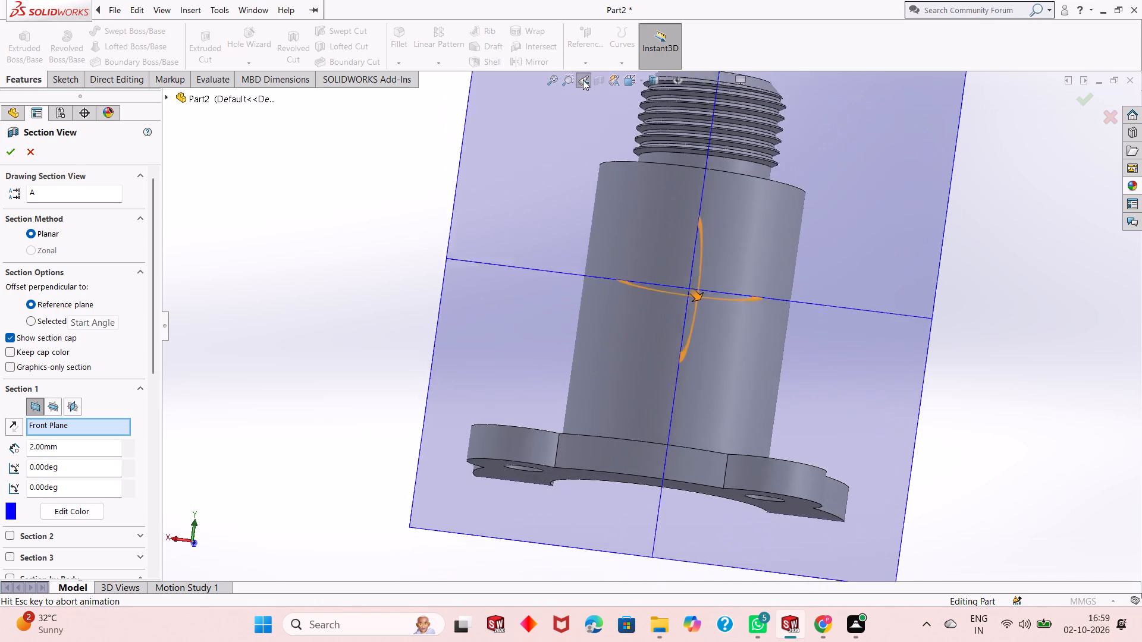
left_click(583, 84)
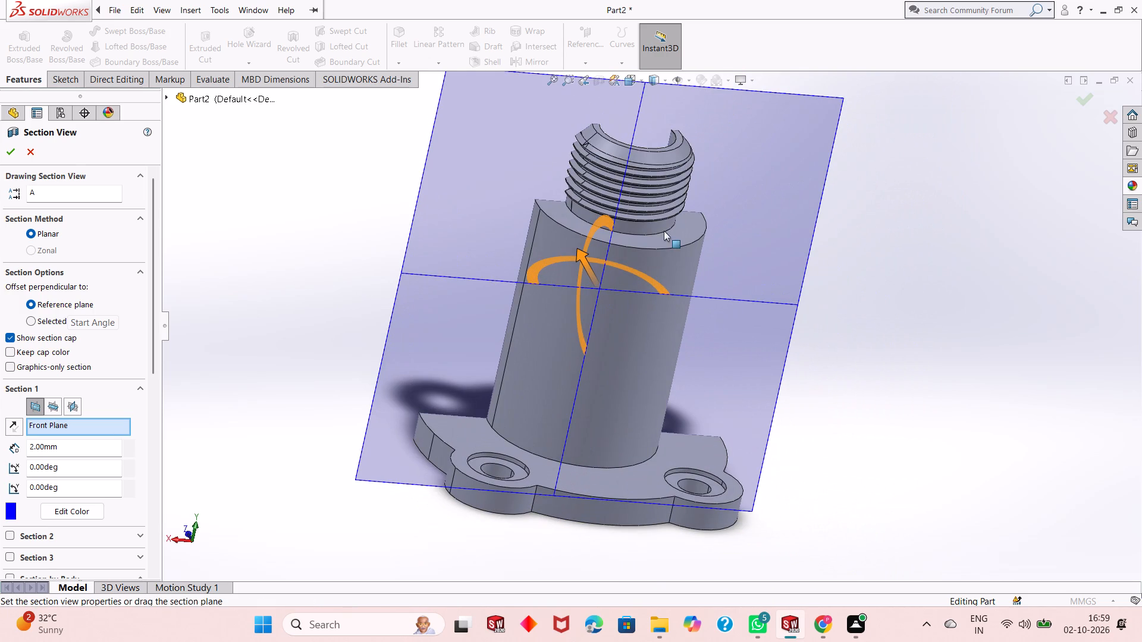
middle_click_drag(657, 297, 901, 288)
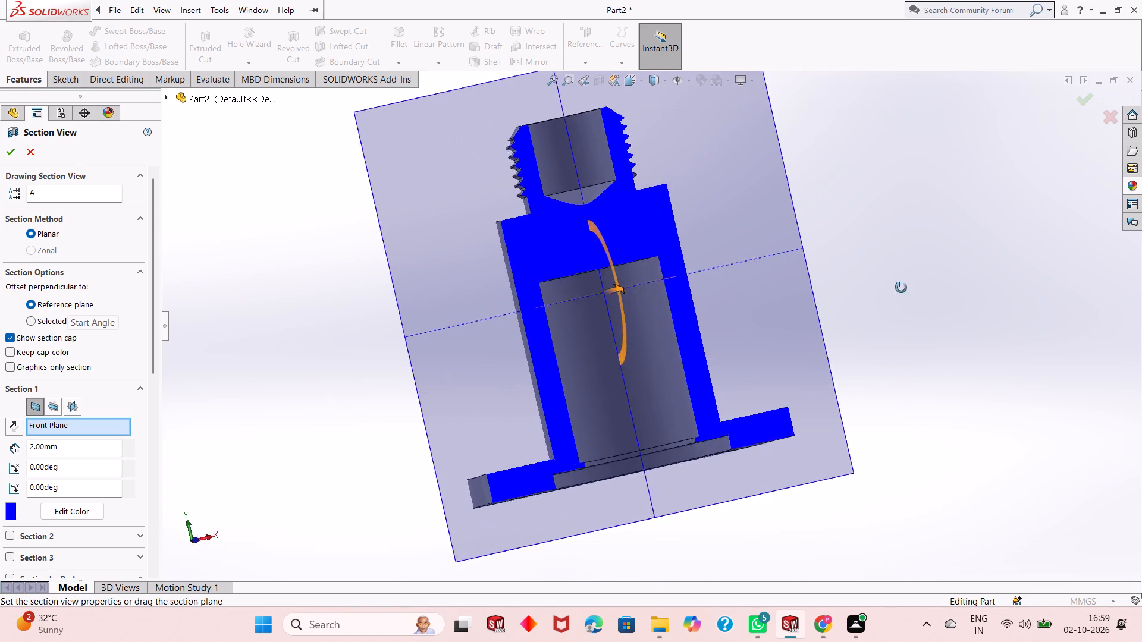
middle_click_drag(901, 288, 906, 398)
middle_click_drag(482, 335, 485, 297)
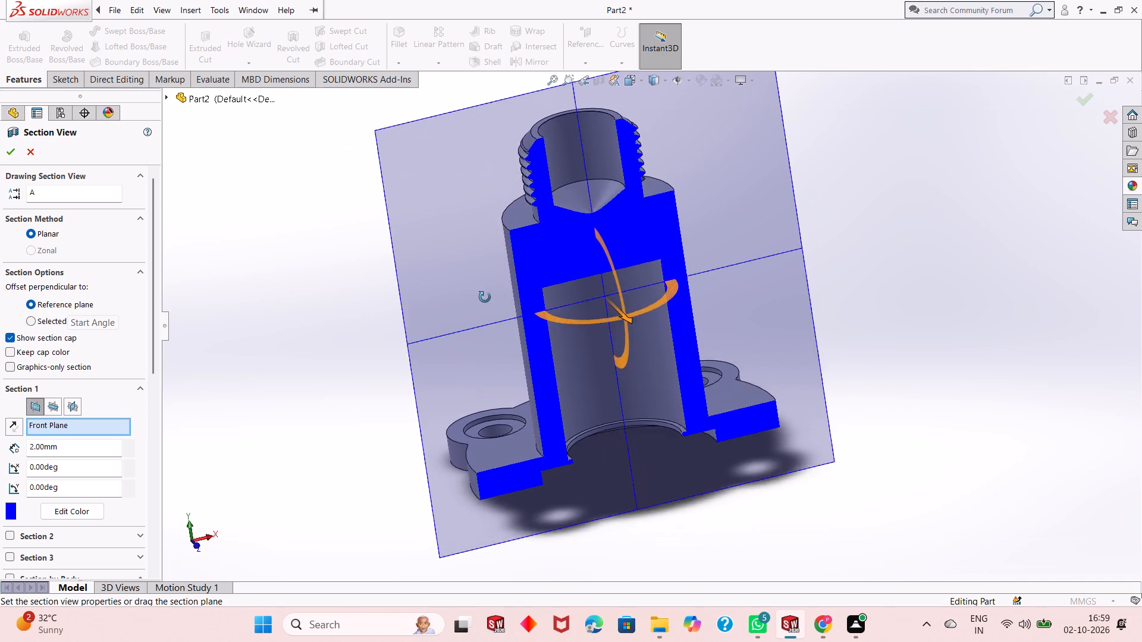
middle_click_drag(485, 297, 483, 250)
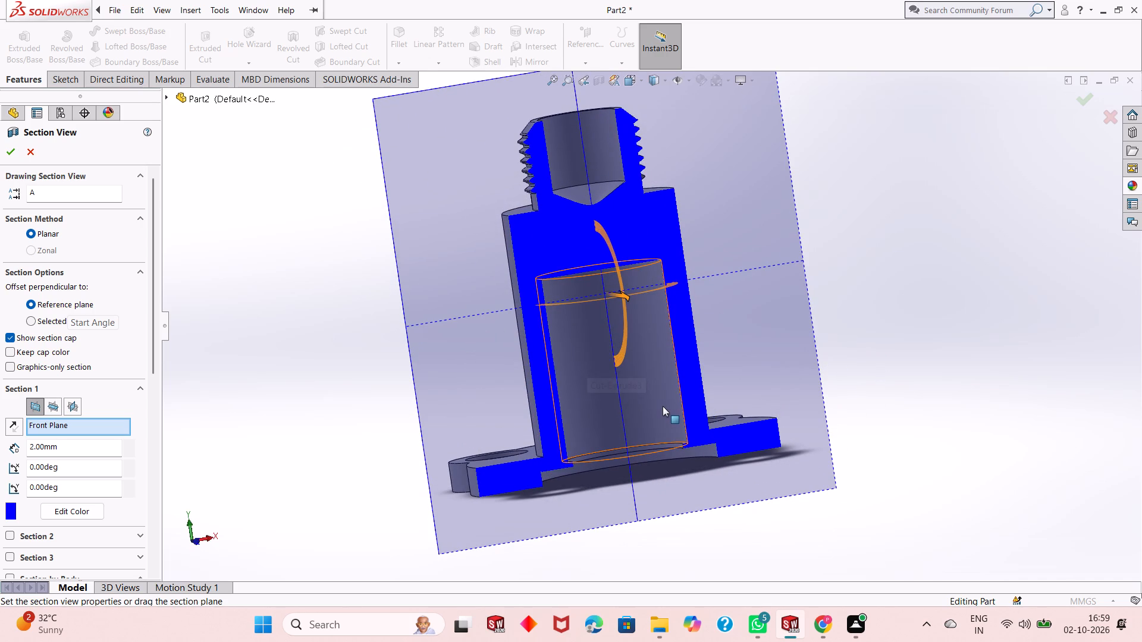
Examine the sectioned interior, especially the solid material between the upper threaded boss's drilled hole and the bore from the underside.
scroll(663, 407, "down", 2)
scroll(645, 430, "up", 3)
scroll(623, 207, "down", 1)
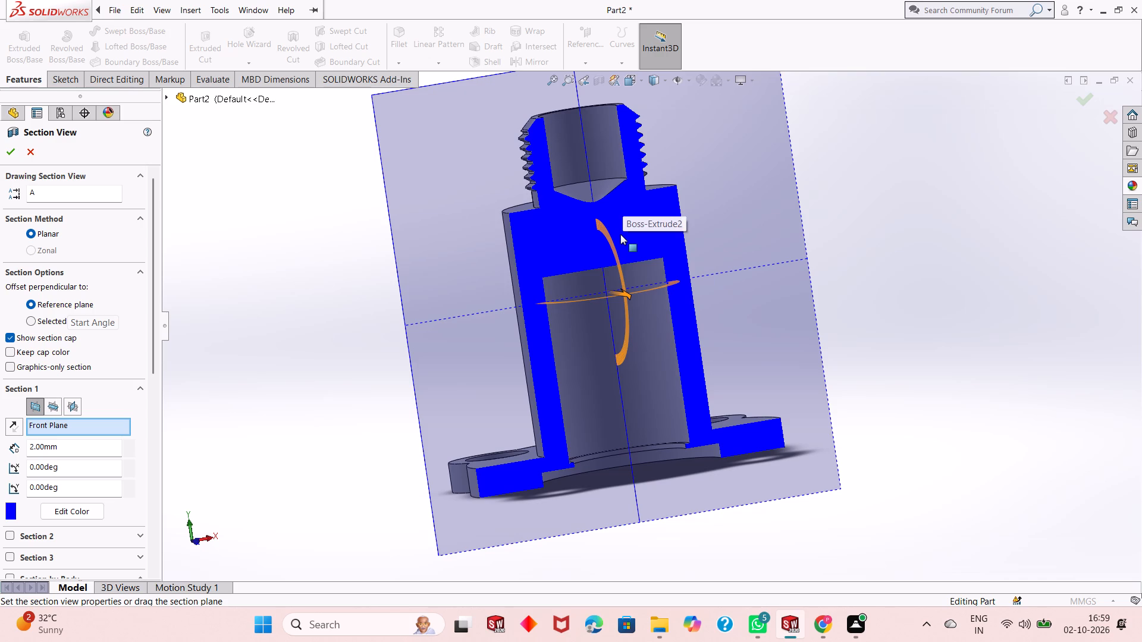
scroll(661, 313, "up", 2)
scroll(661, 220, "down", 1)
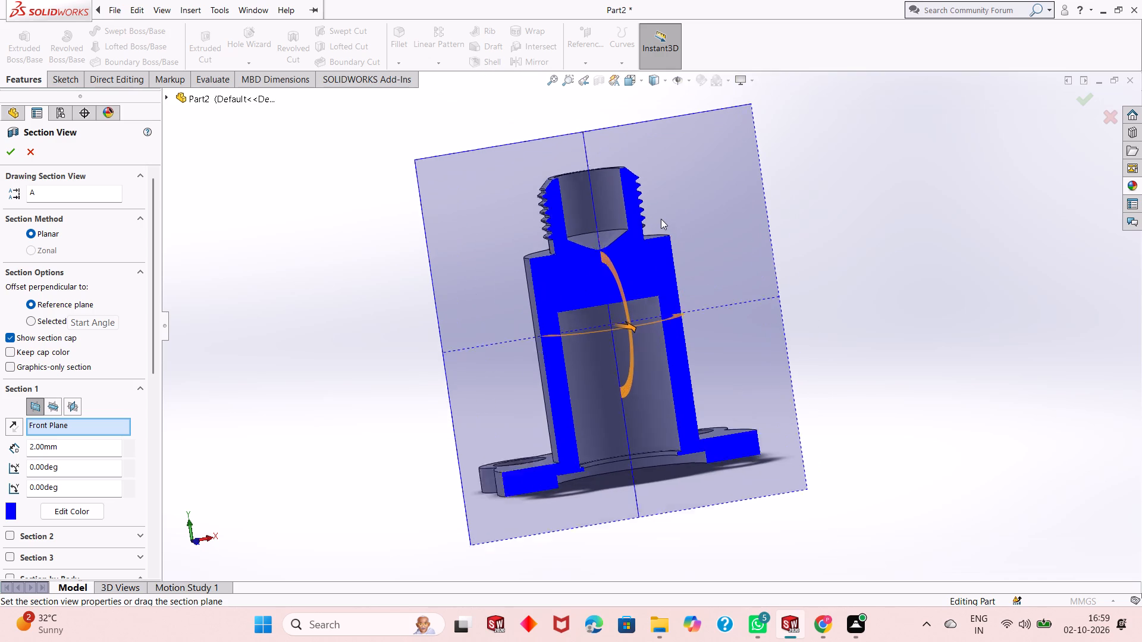
scroll(661, 219, "down", 1)
middle_click_drag(814, 305, 785, 212)
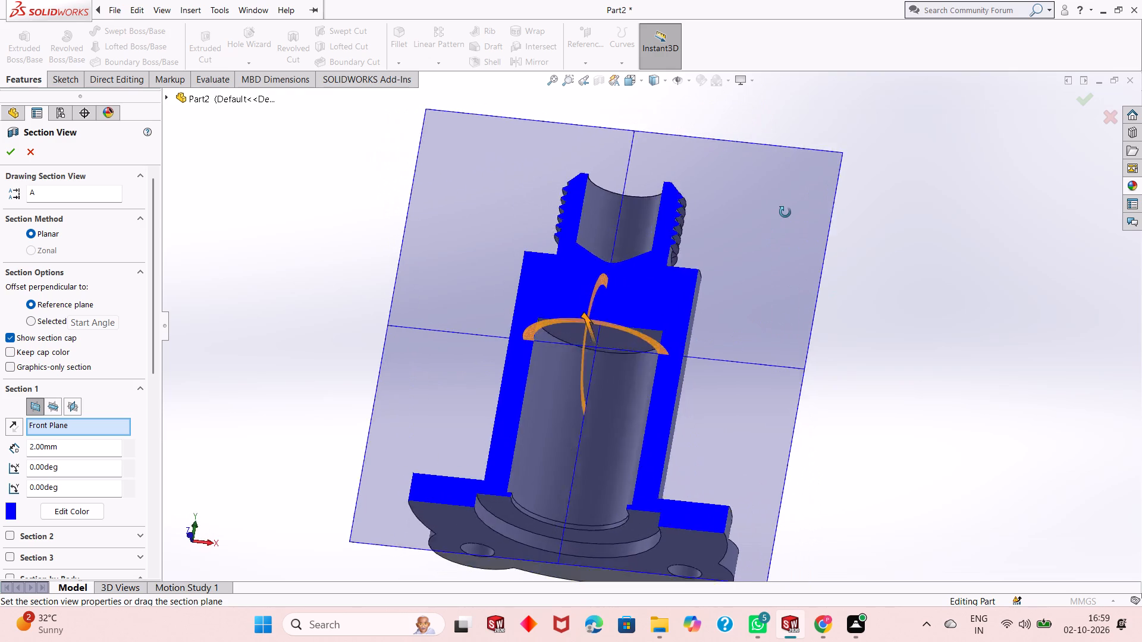
middle_click_drag(785, 212, 826, 332)
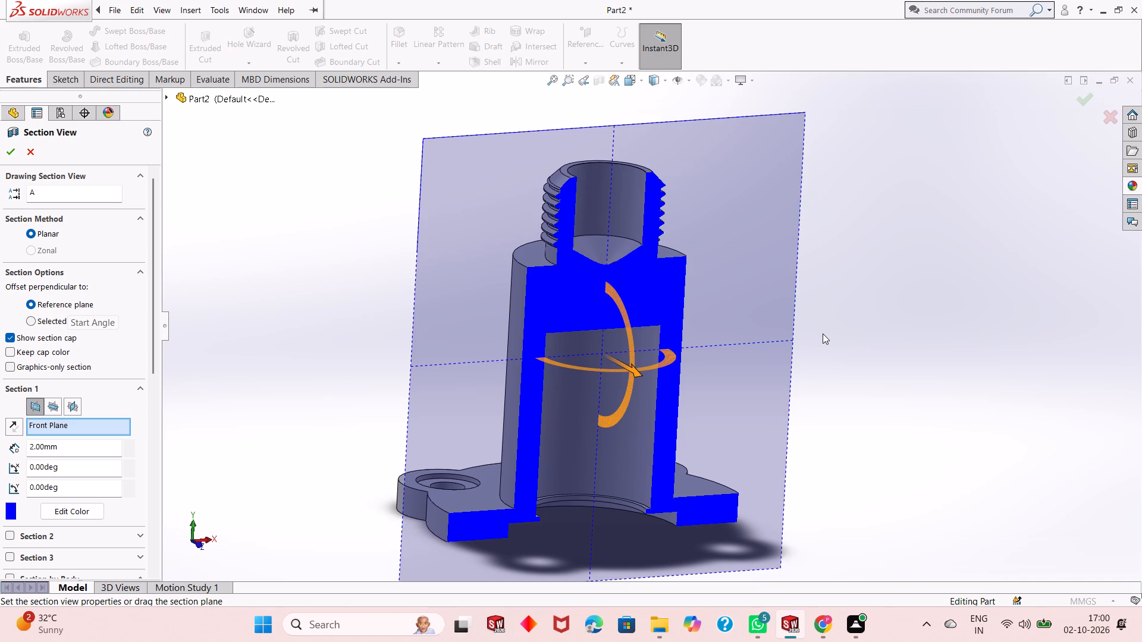
middle_click_drag(782, 420, 746, 398)
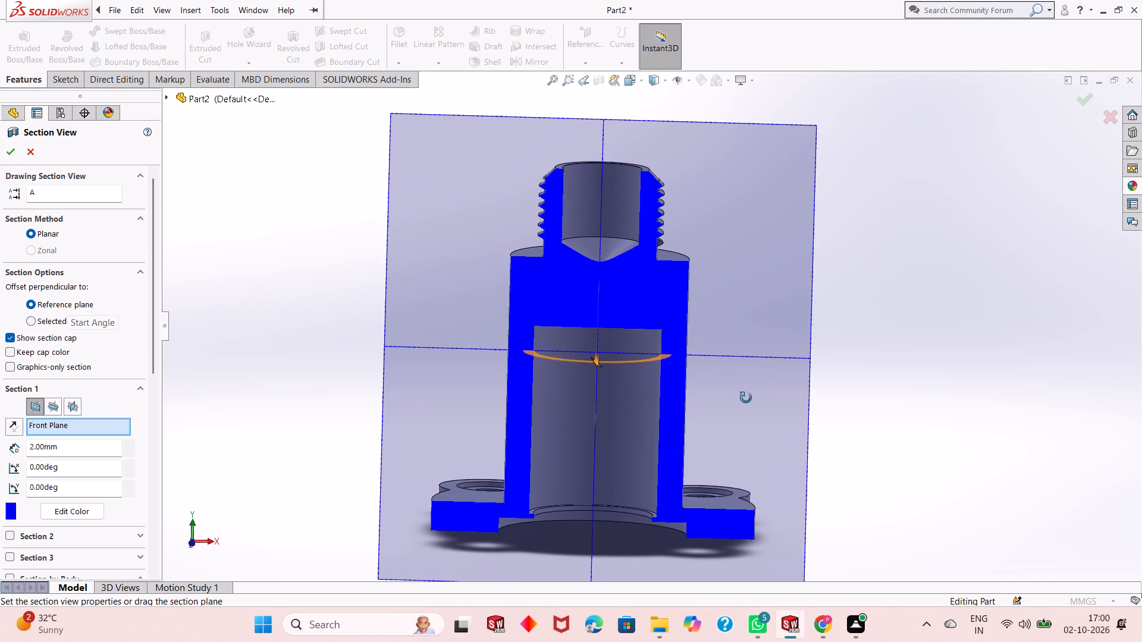
middle_click_drag(746, 398, 742, 399)
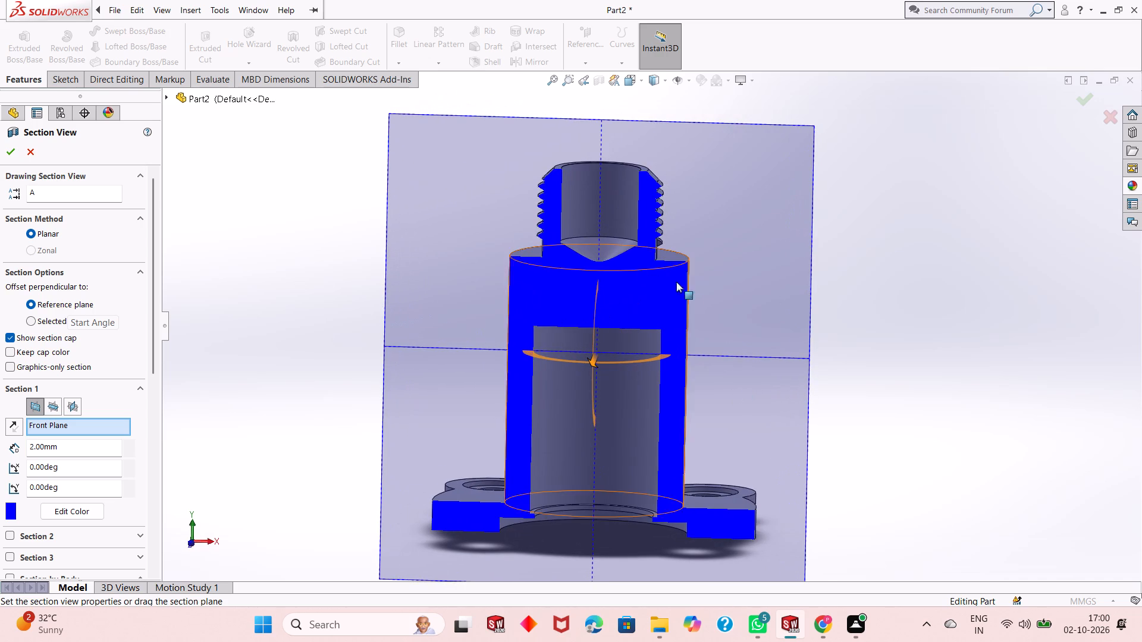
scroll(595, 280, "down", 5)
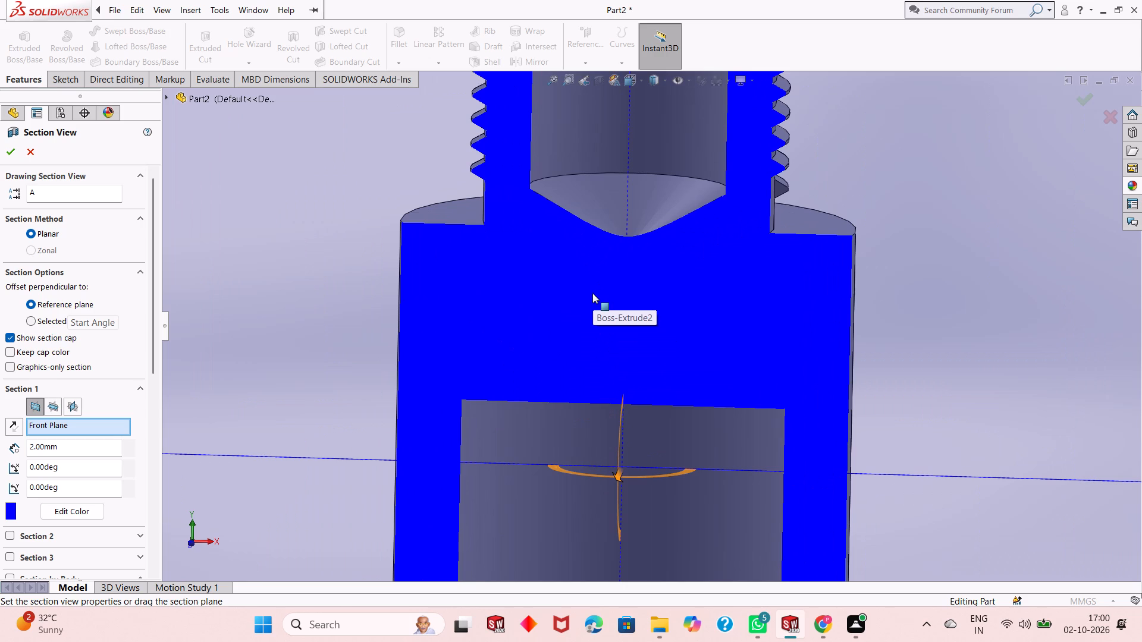
scroll(621, 350, "up", 2)
middle_click_drag(687, 304, 671, 296)
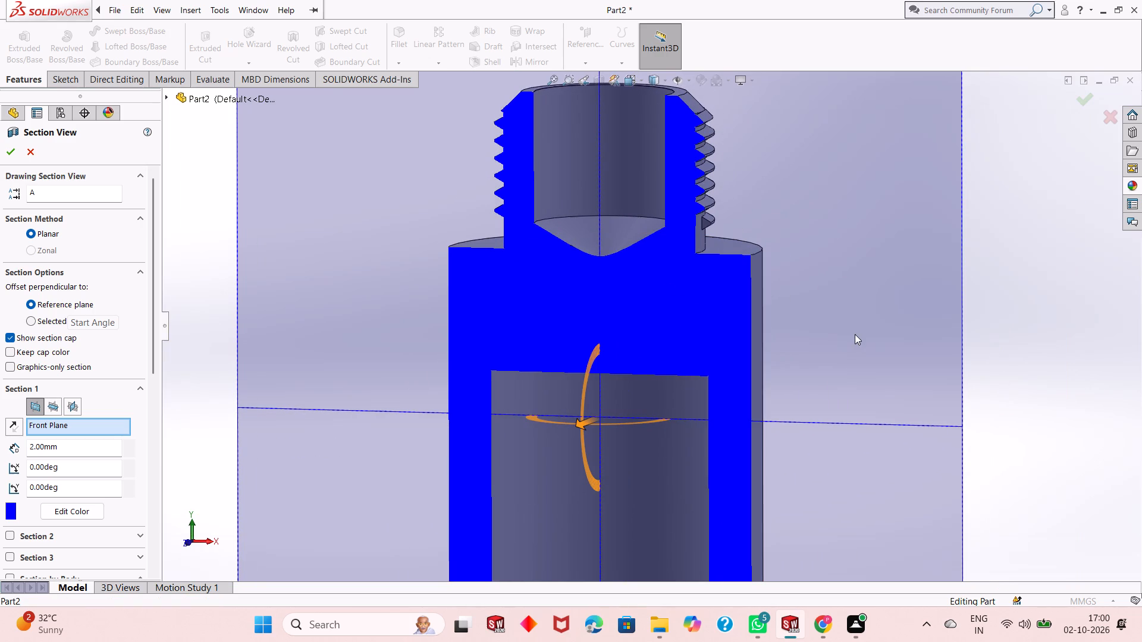
middle_click_drag(993, 330, 995, 332)
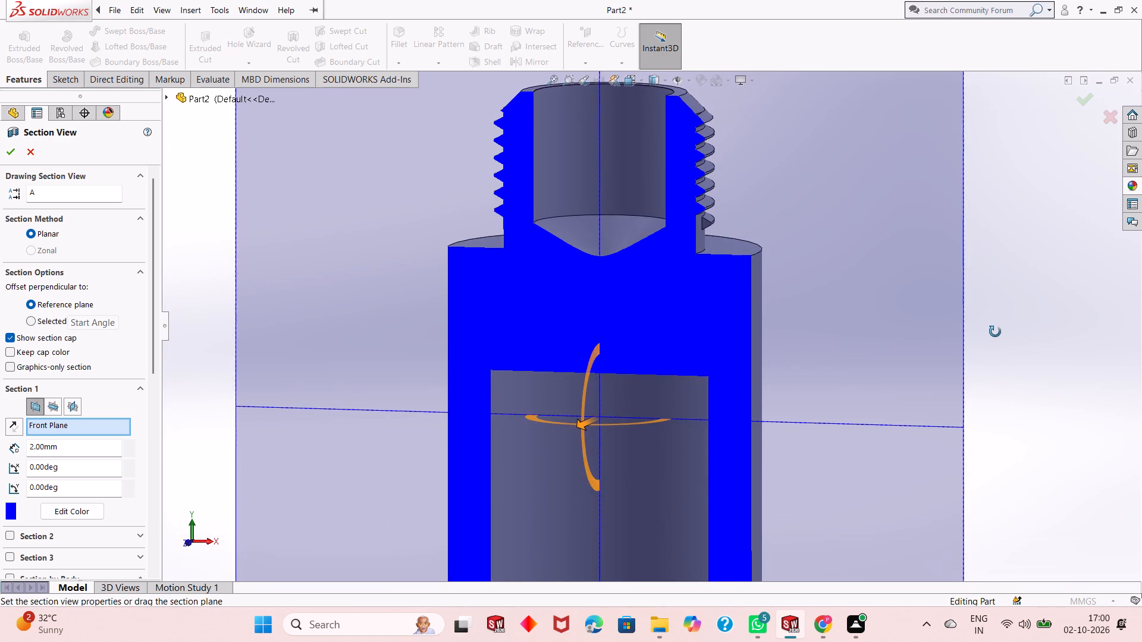
middle_click_drag(995, 332, 999, 303)
middle_click(1001, 300)
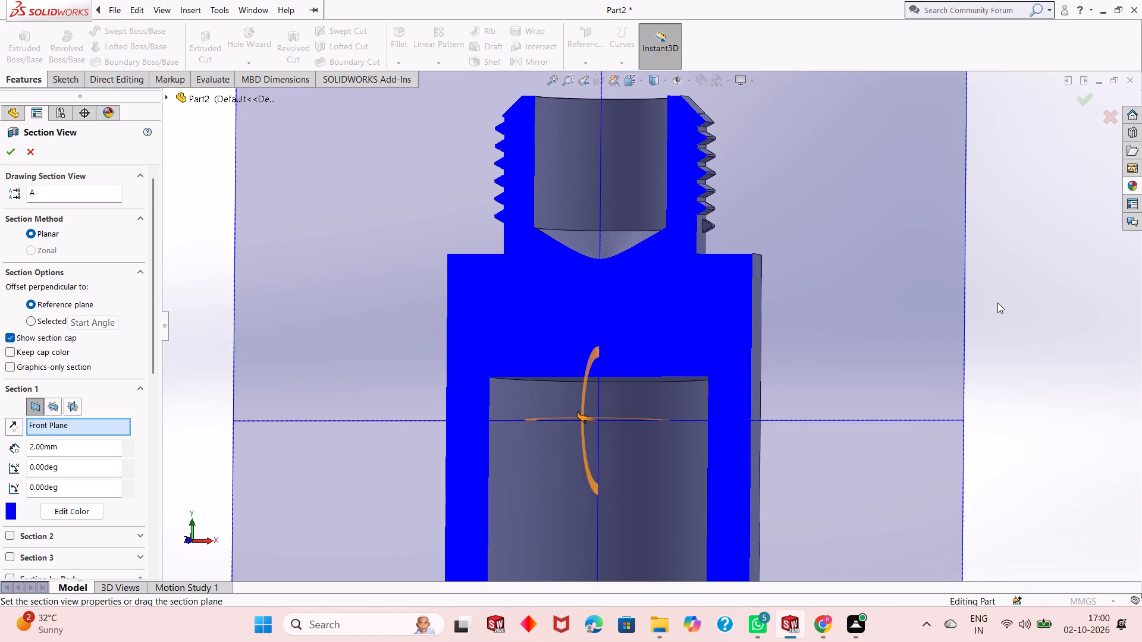
scroll(624, 345, "up", 3)
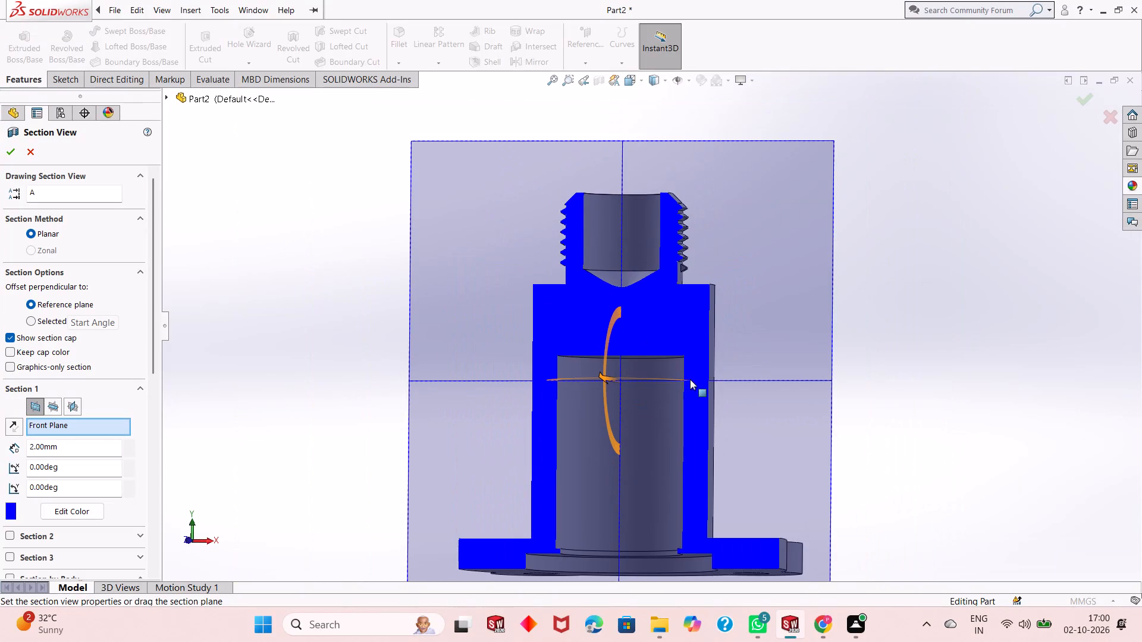
middle_click_drag(854, 360, 867, 364)
scroll(636, 344, "down", 3)
scroll(629, 353, "up", 2)
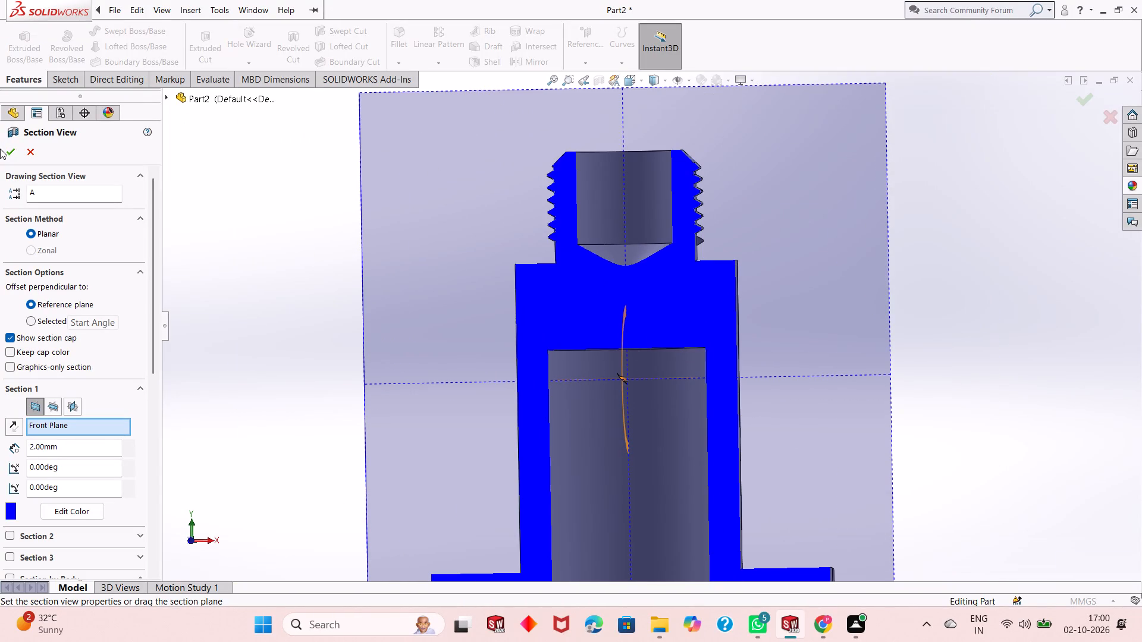
Apply the Front Plane section view and inspect the sectioned part.
left_click(18, 155)
scroll(611, 306, "up", 2)
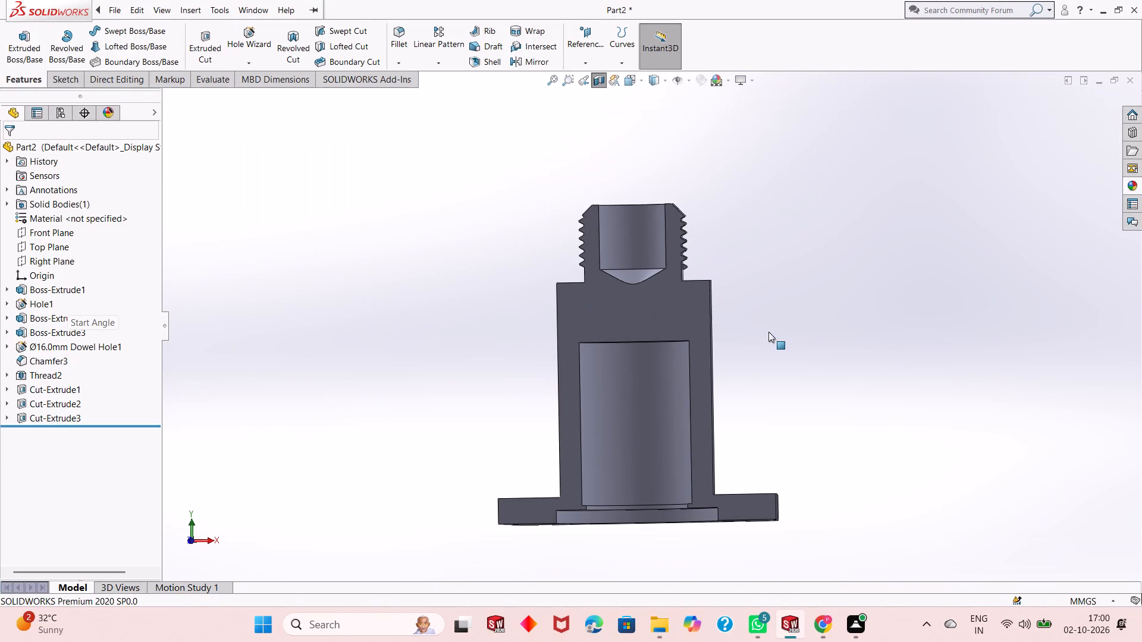
middle_click_drag(781, 339, 820, 351)
scroll(663, 295, "down", 3)
scroll(632, 319, "up", 1)
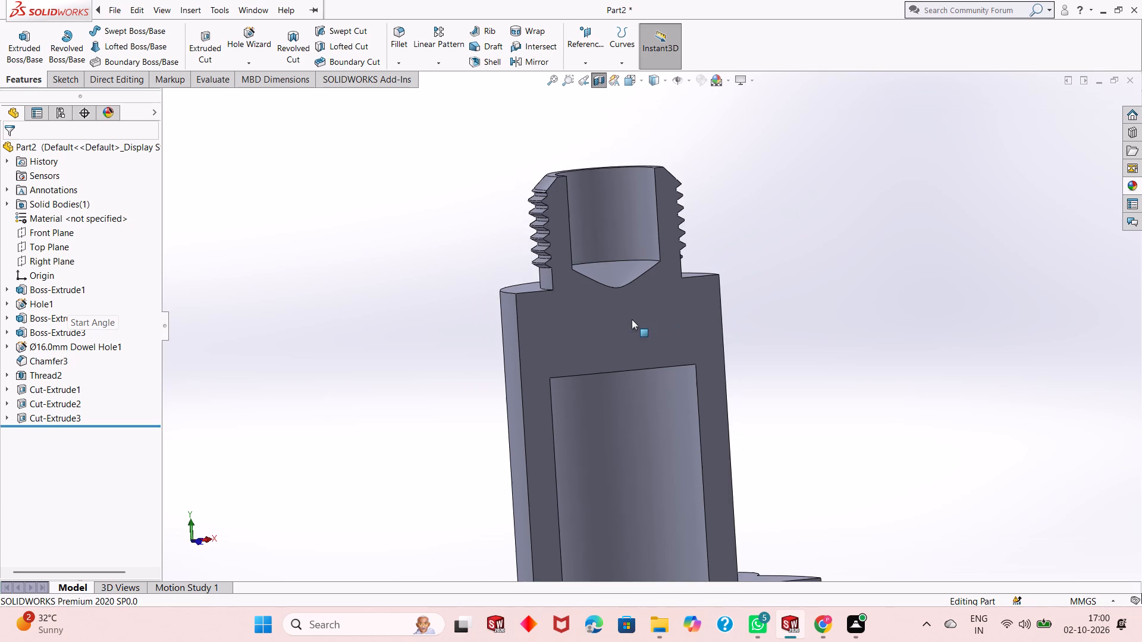
Examine the sectioned solid material between the threaded boss's drilled hole and the bore from the underside.
middle_click_drag(619, 335, 634, 311)
scroll(634, 309, "up", 1)
scroll(634, 308, "down", 4)
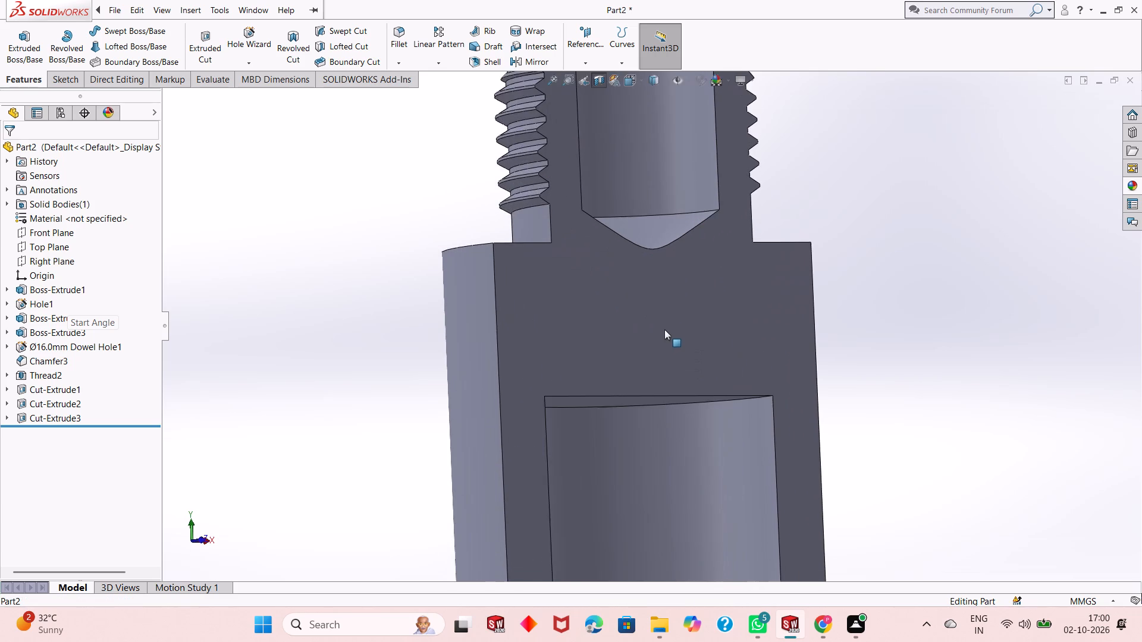
scroll(665, 329, "up", 1)
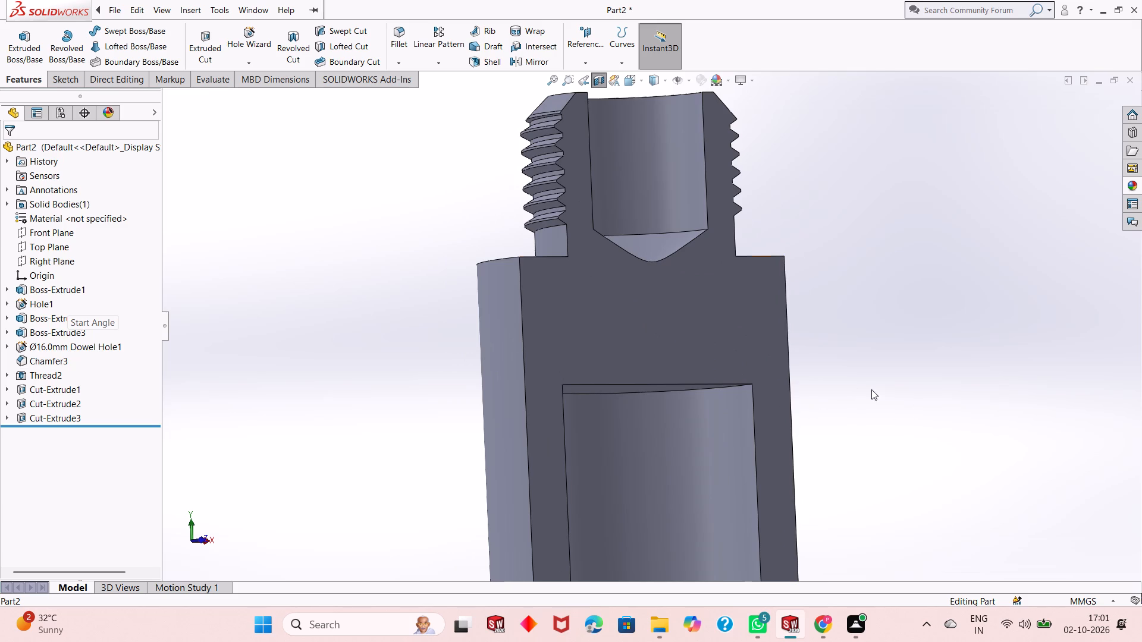
middle_click_drag(809, 351, 821, 353)
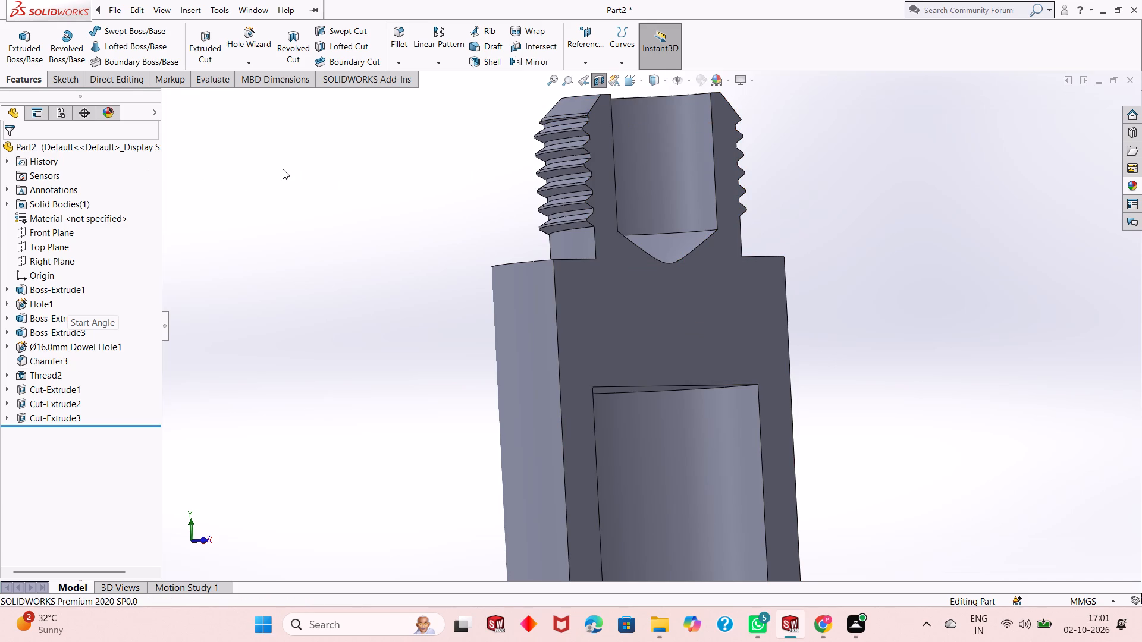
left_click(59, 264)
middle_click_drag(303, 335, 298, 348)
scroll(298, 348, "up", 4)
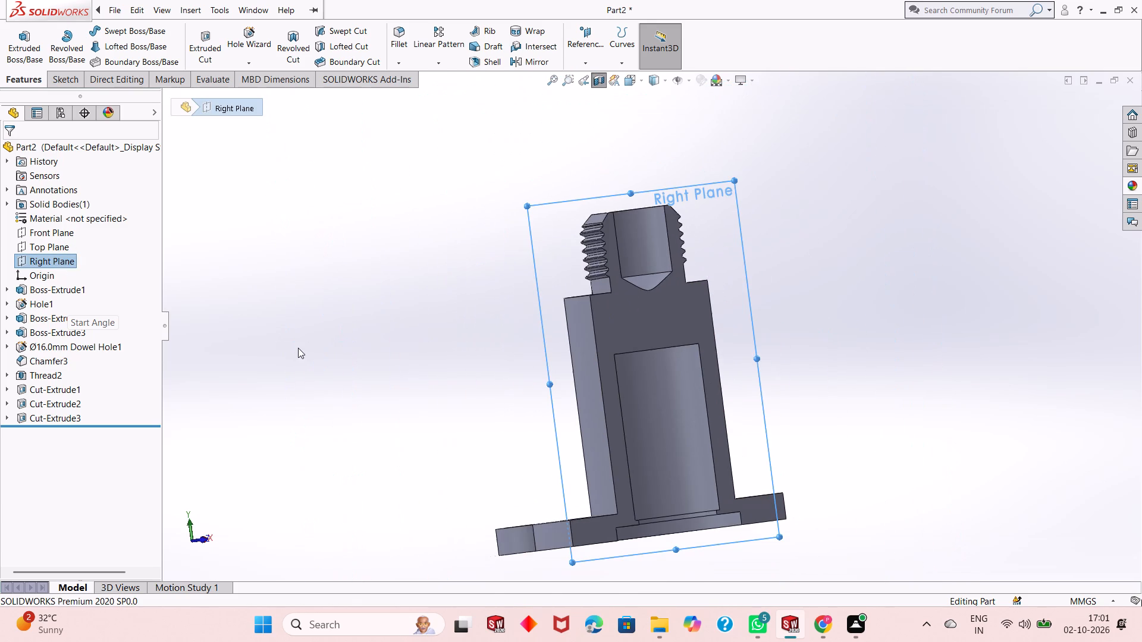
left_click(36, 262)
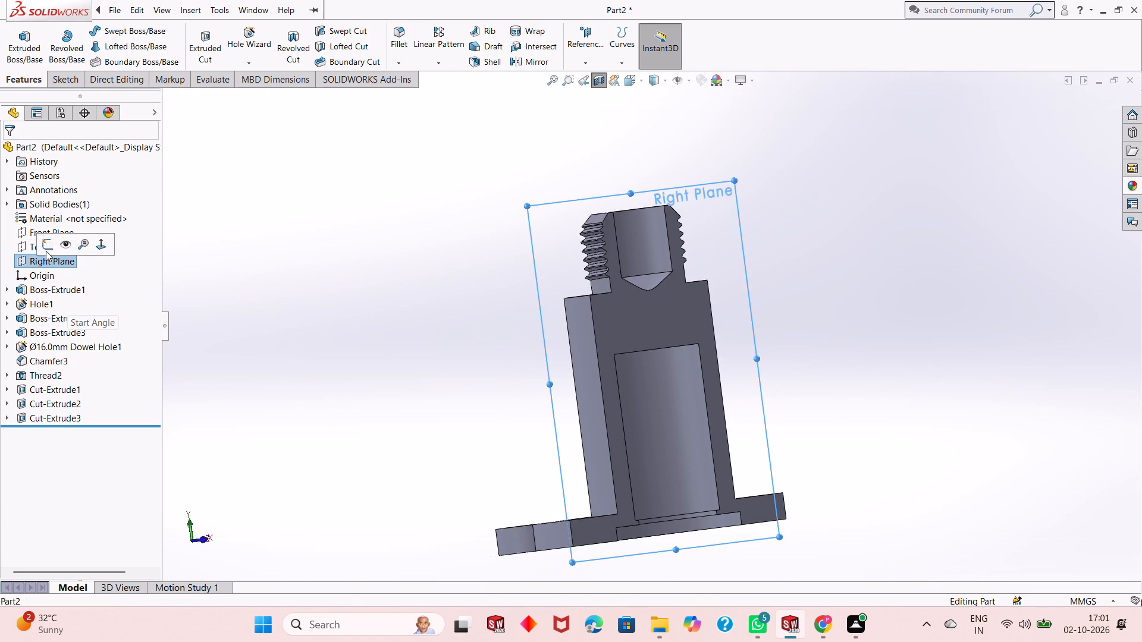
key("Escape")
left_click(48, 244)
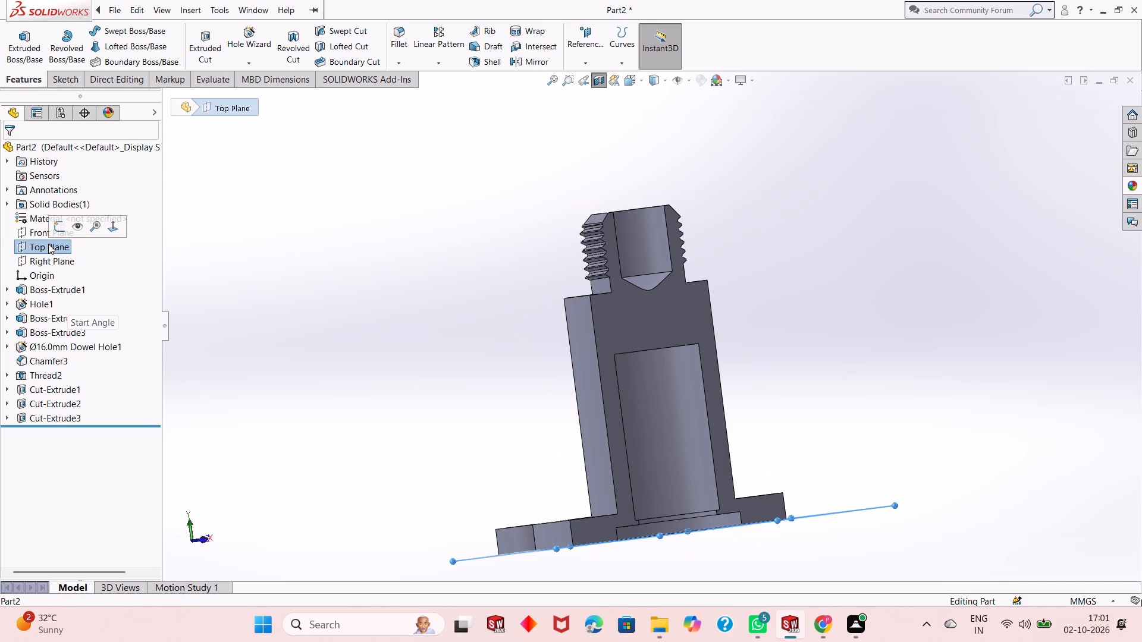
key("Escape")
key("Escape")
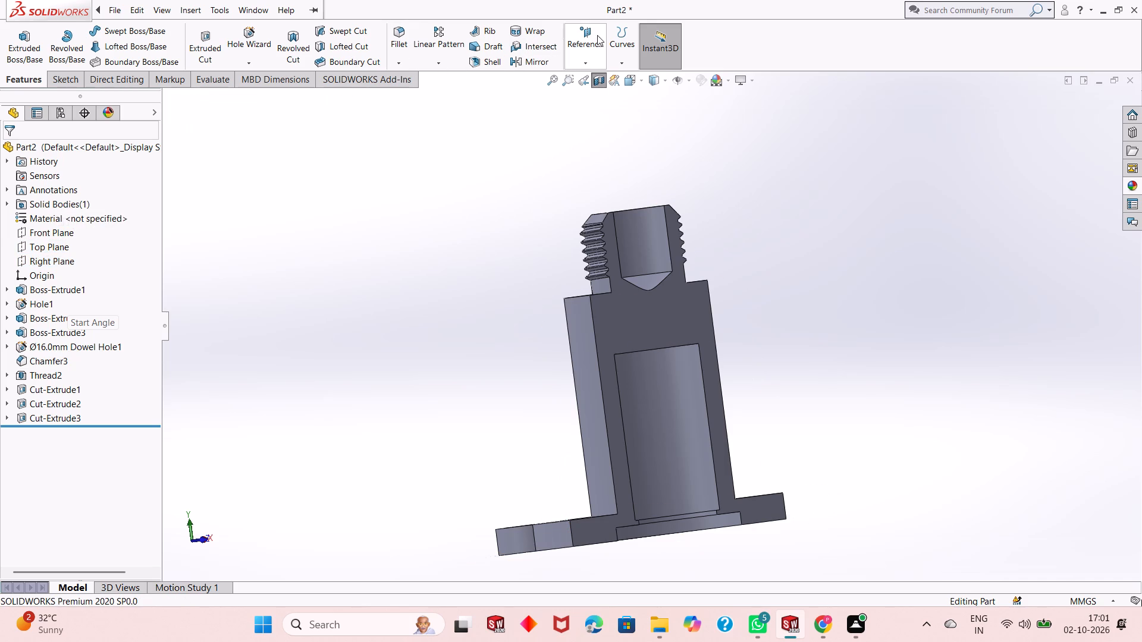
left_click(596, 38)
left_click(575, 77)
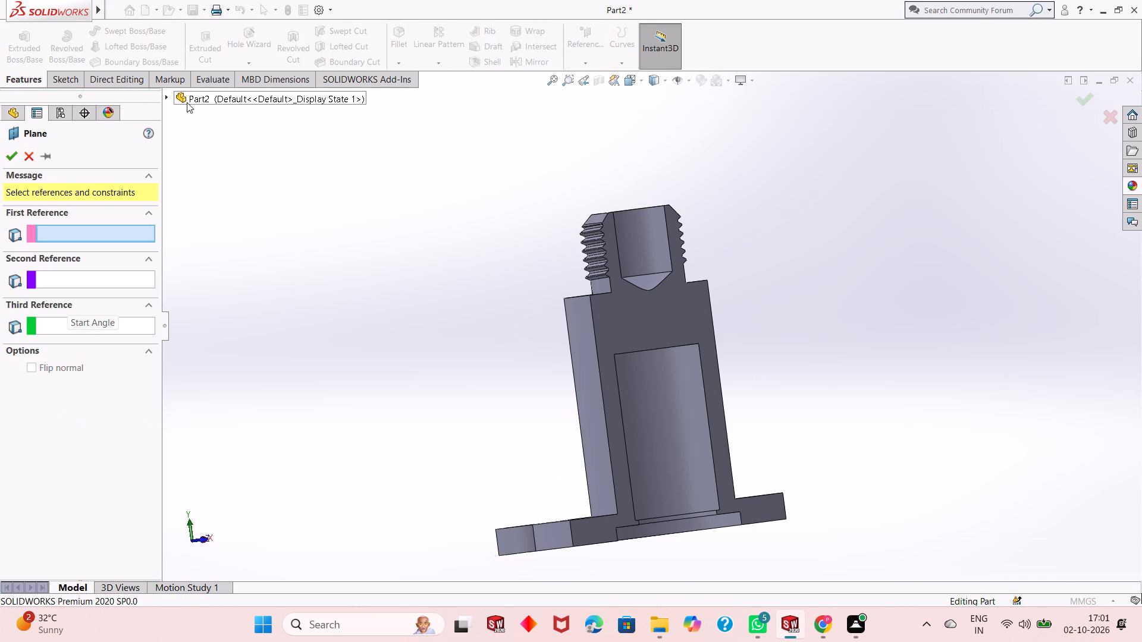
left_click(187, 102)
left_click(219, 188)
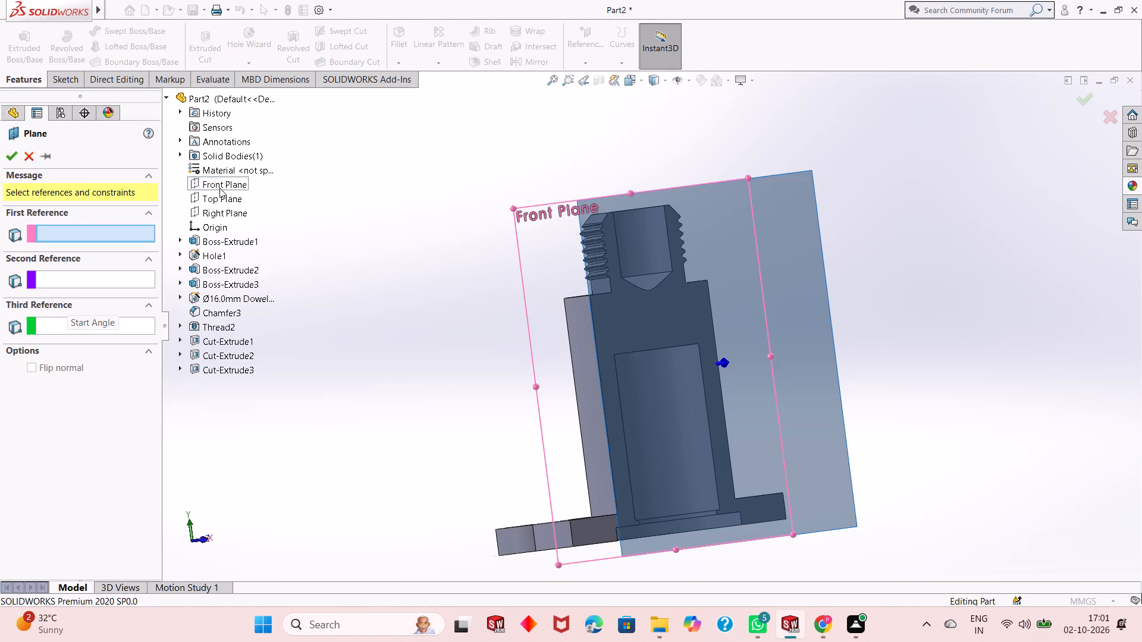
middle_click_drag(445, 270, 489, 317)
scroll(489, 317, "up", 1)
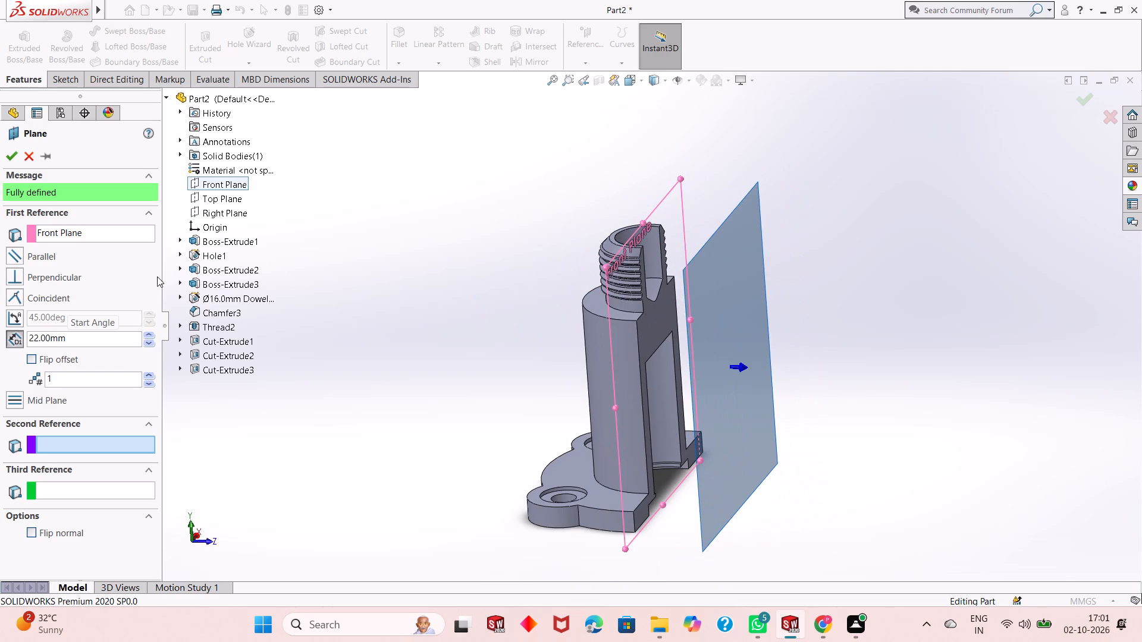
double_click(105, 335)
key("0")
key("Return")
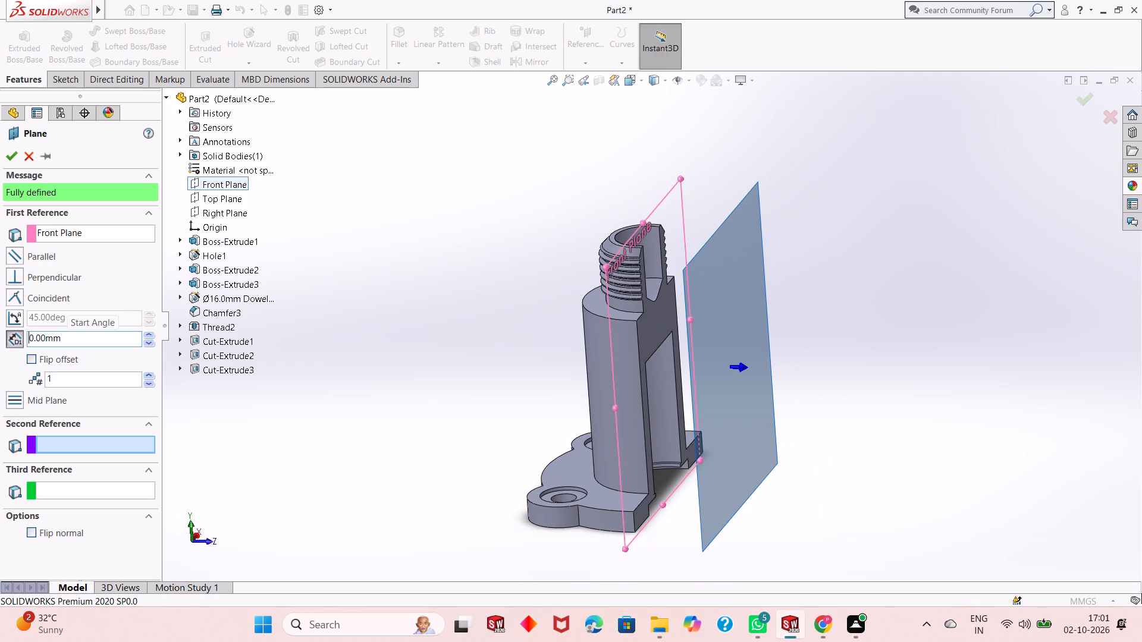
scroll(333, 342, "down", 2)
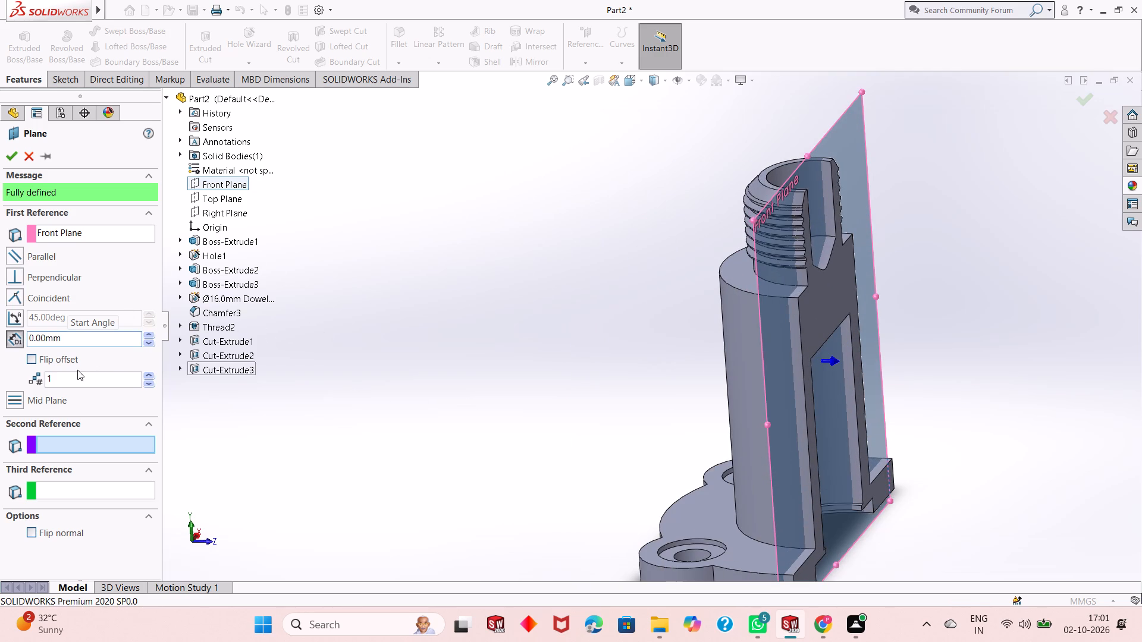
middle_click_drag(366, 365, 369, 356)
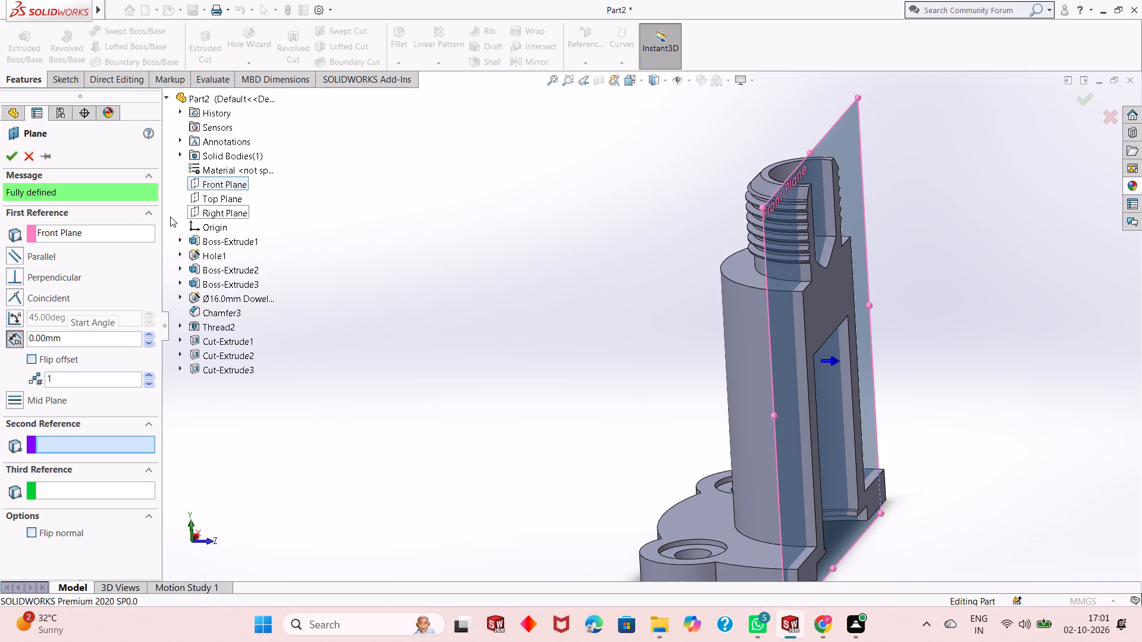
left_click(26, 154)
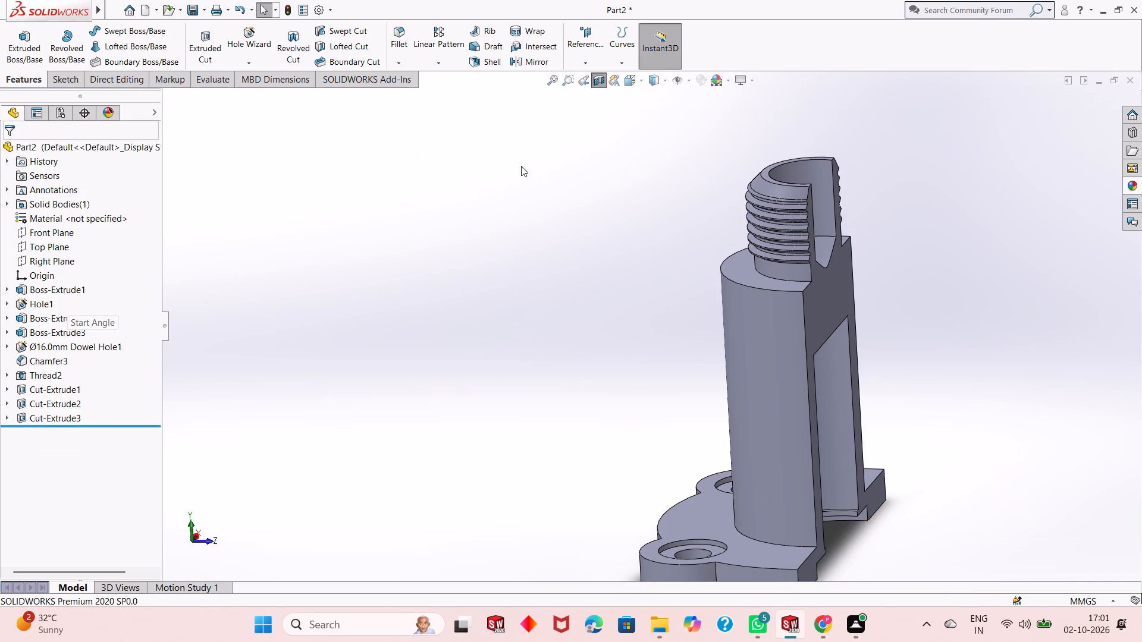
Redo the planar section view on the Front Plane with a section offset of 0 mm.
left_click(596, 86)
left_click(596, 86)
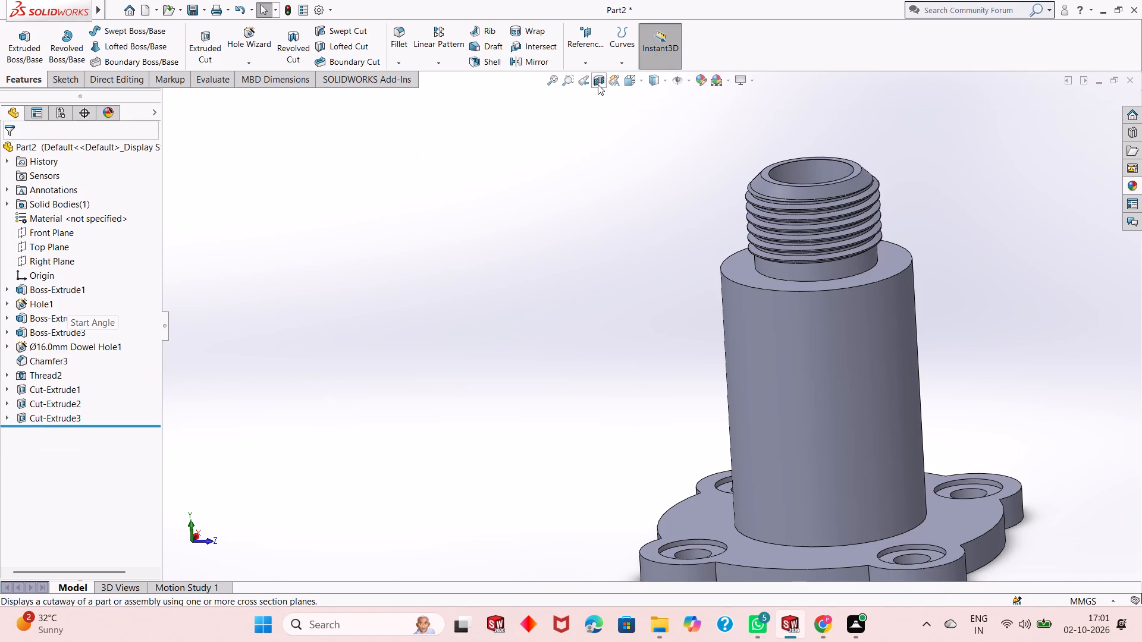
left_click(598, 83)
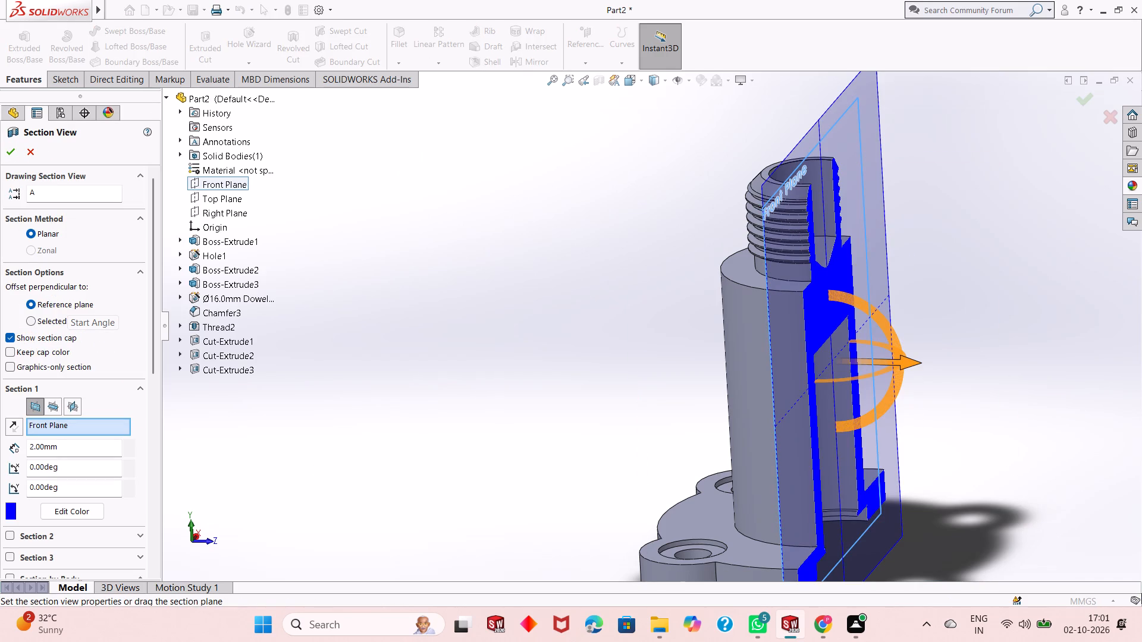
middle_click_drag(494, 473, 503, 495)
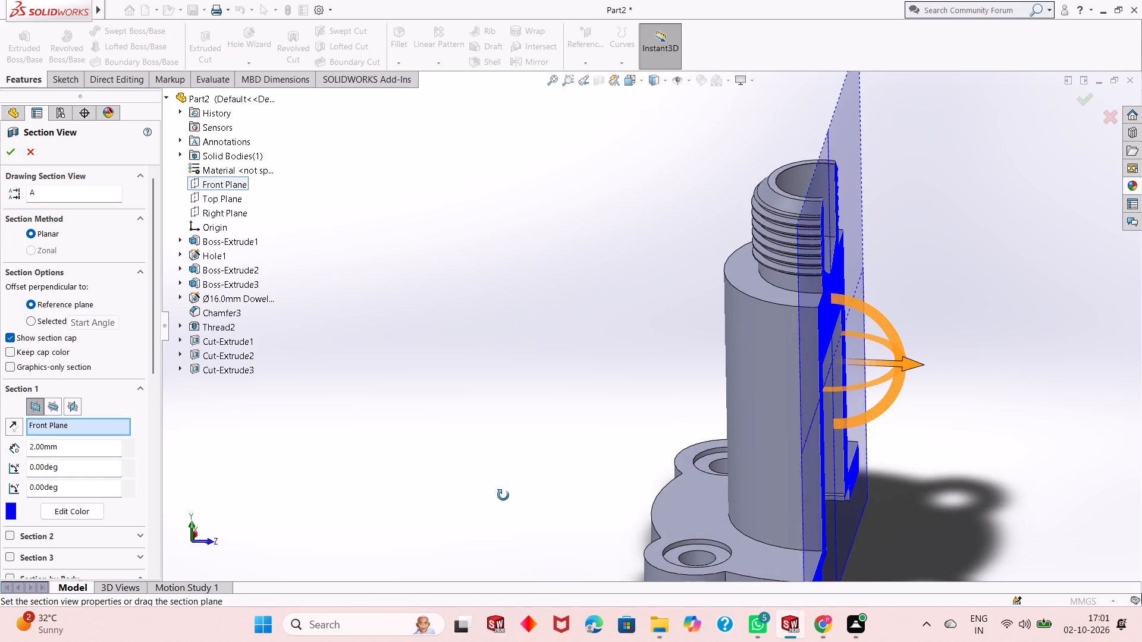
middle_click_drag(503, 495, 507, 451)
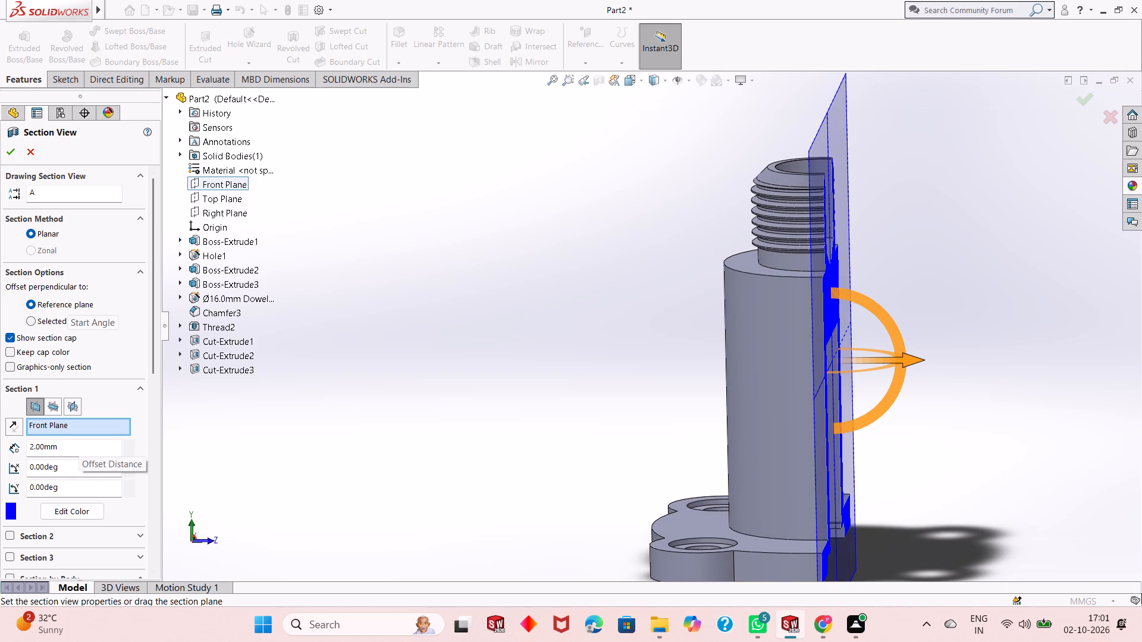
double_click(74, 446)
key("0")
key("Return")
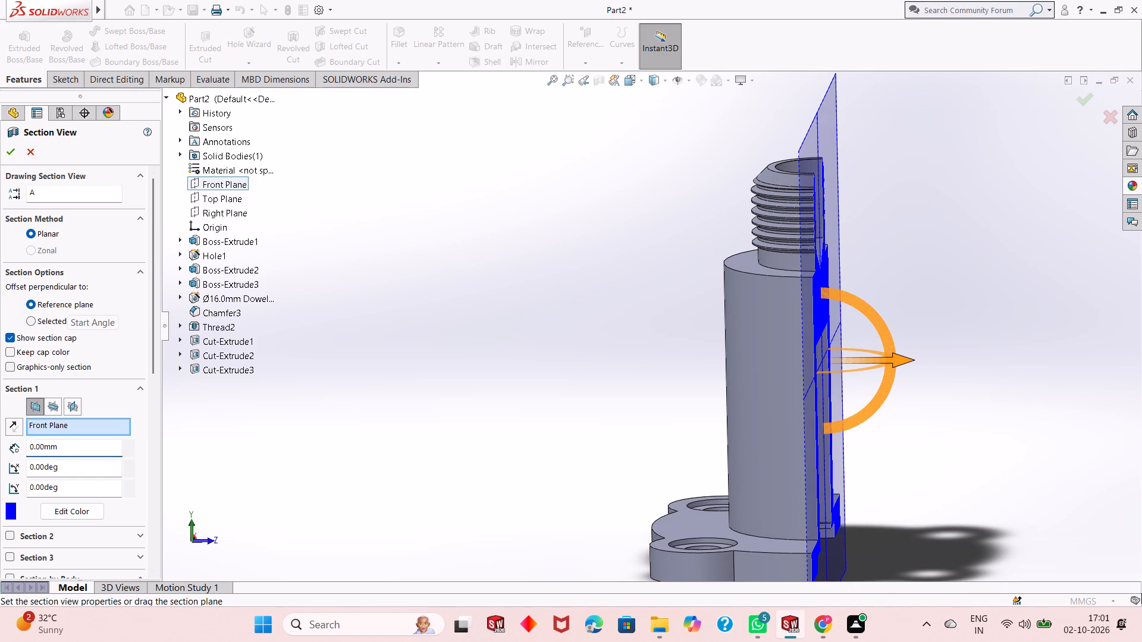
left_click(11, 154)
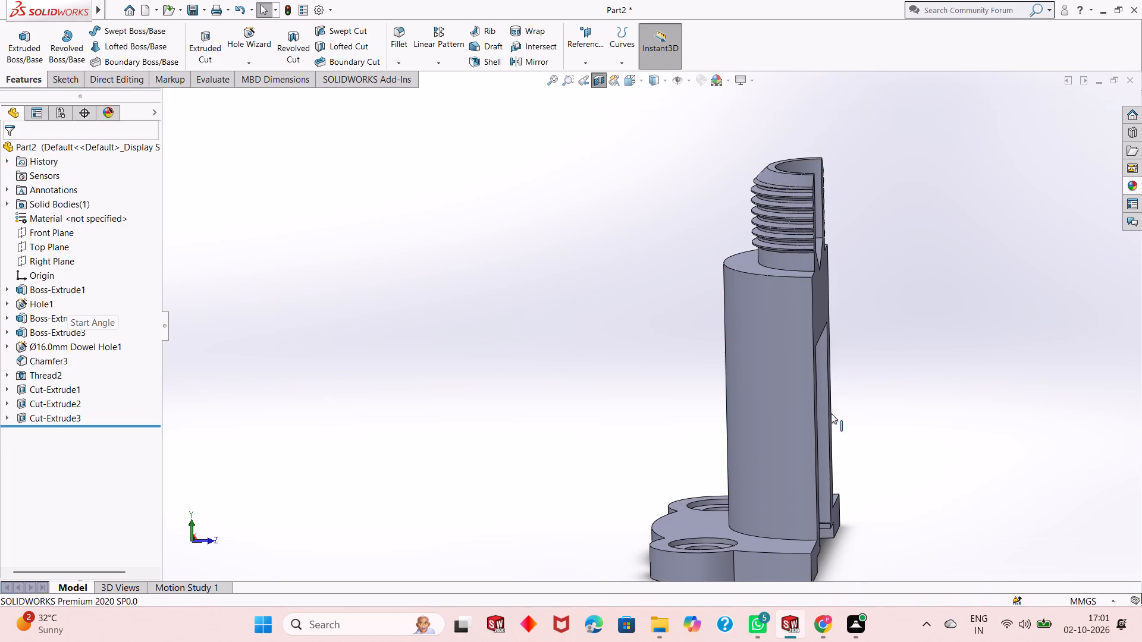
Create a reference plane from the Front Plane with an offset distance of 0 mm.
middle_click_drag(846, 407, 693, 276)
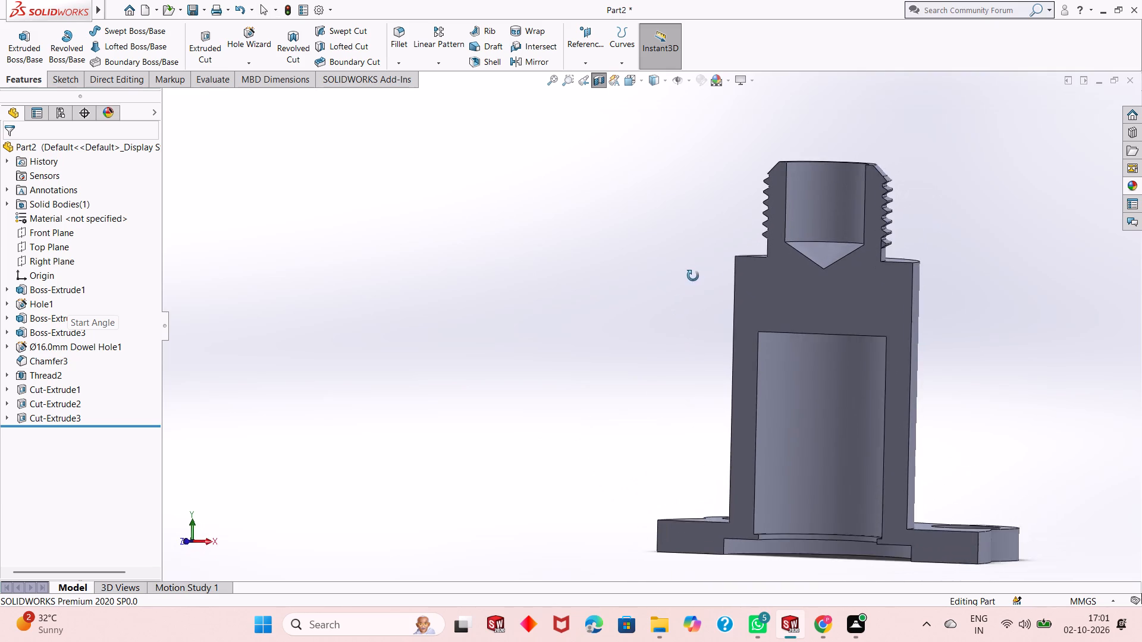
middle_click_drag(693, 276, 709, 270)
left_click(585, 51)
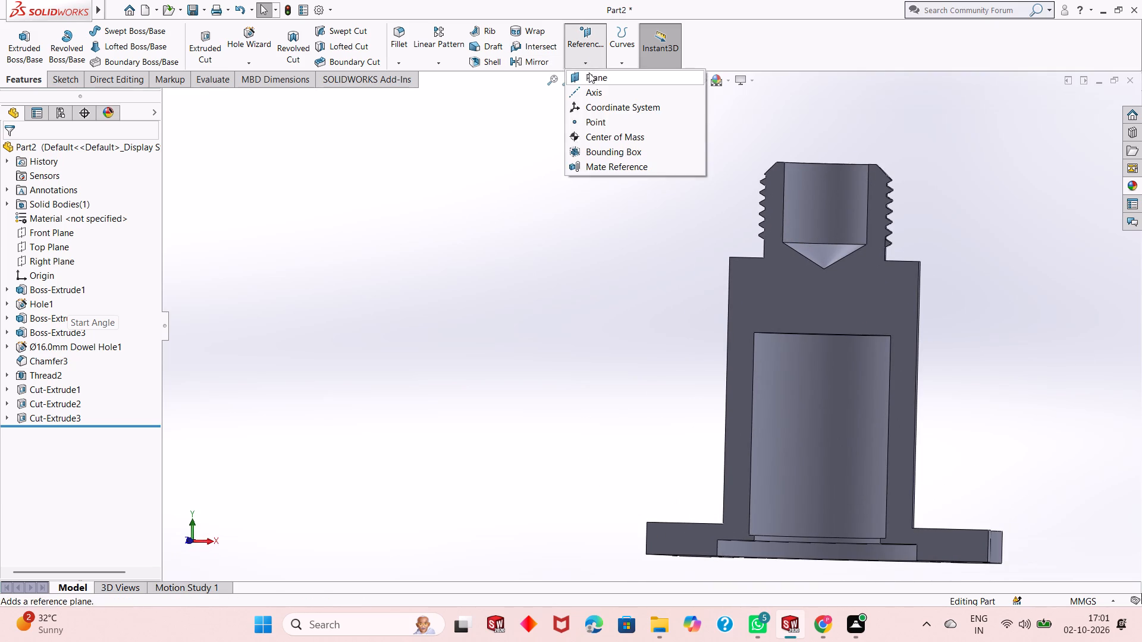
left_click(589, 74)
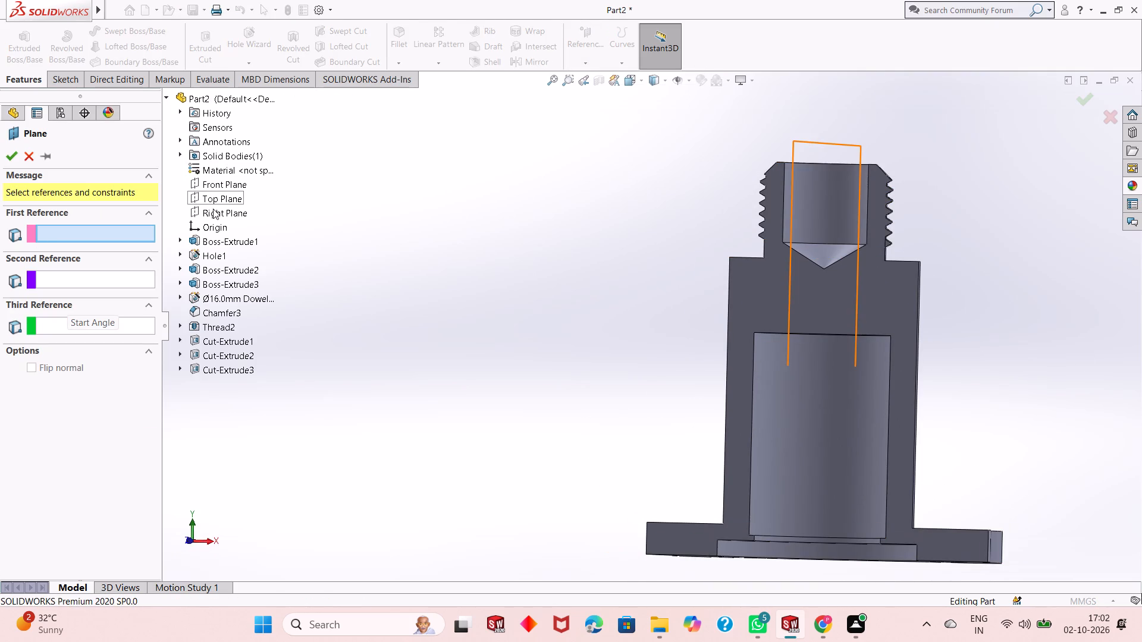
left_click(220, 180)
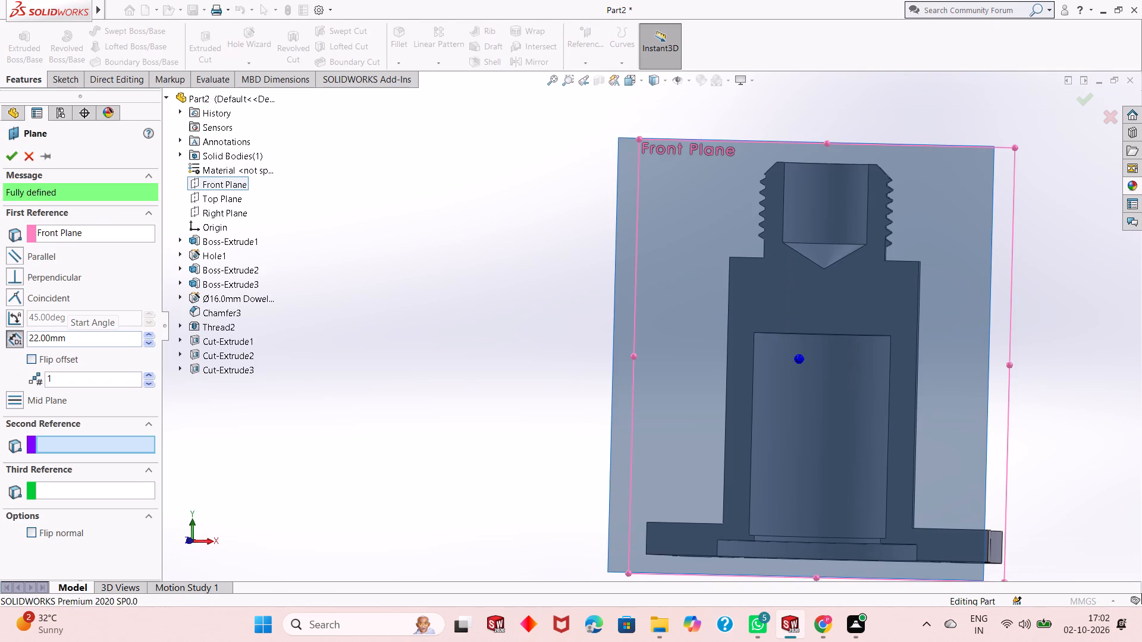
double_click(94, 342)
type("0.")
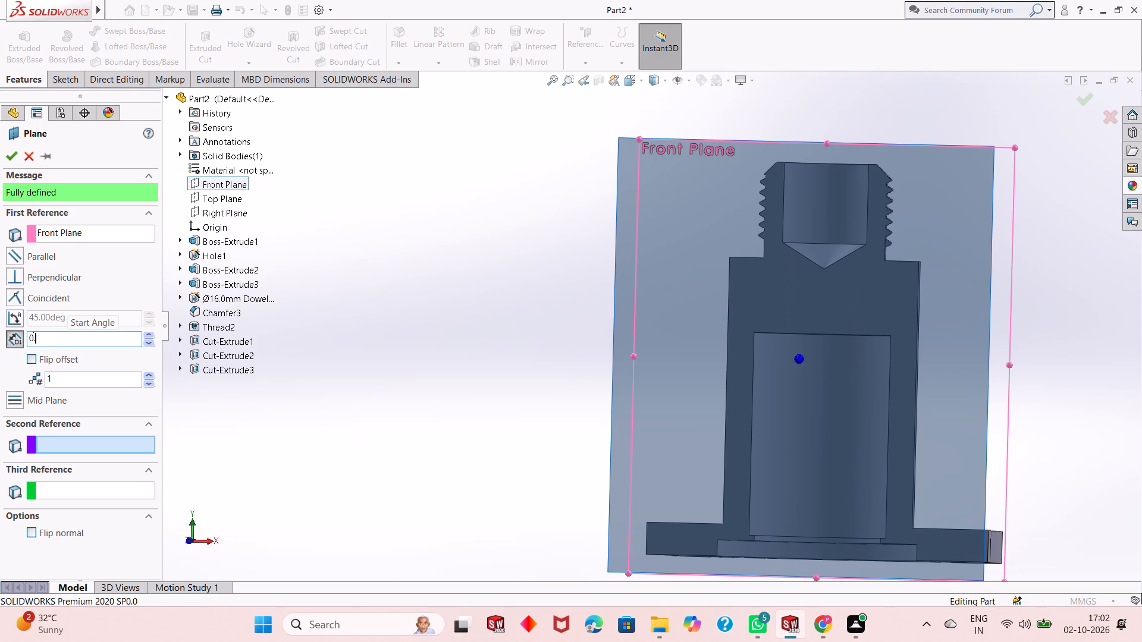
key("BackSpace")
key("Return")
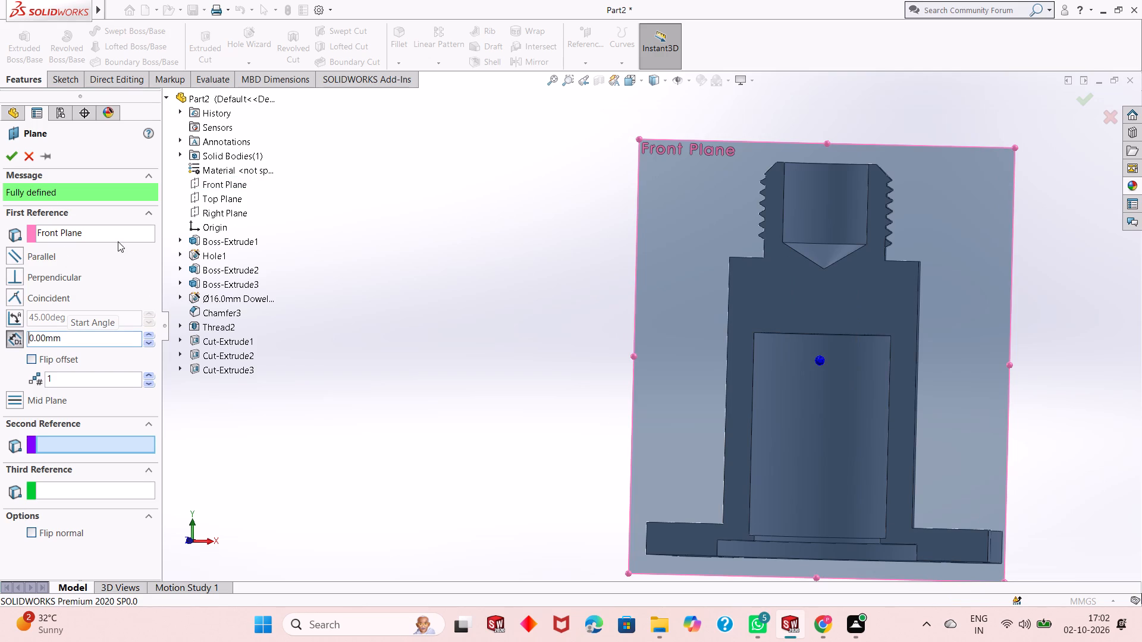
left_click(8, 159)
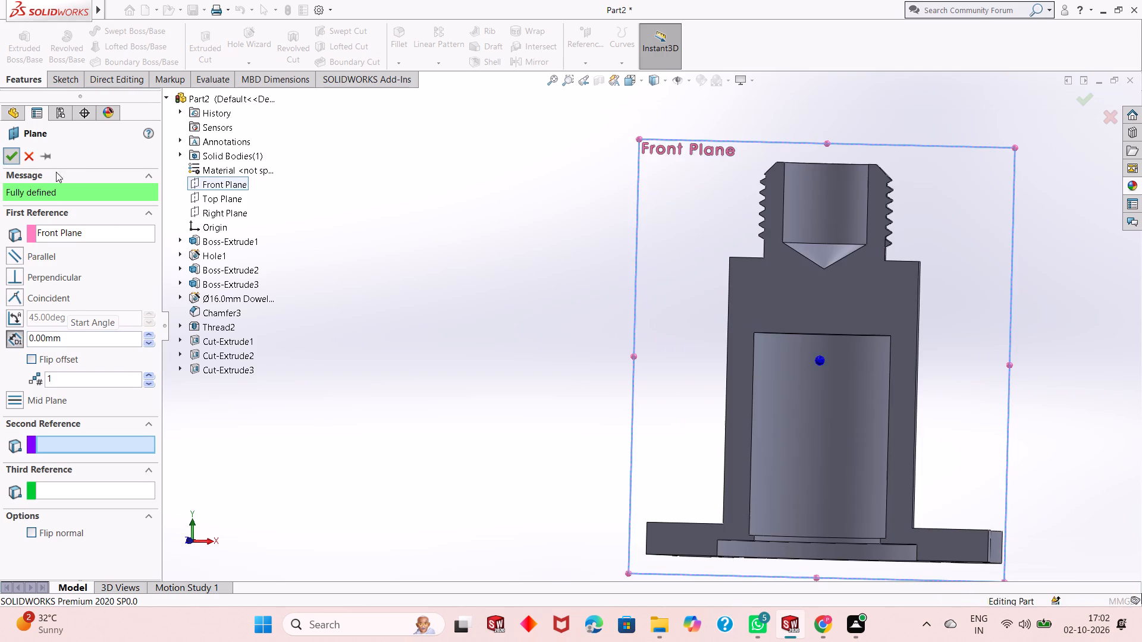
Open a sketch on the new reference plane through the part's centre and view it face-on.
middle_click_drag(380, 264, 484, 213)
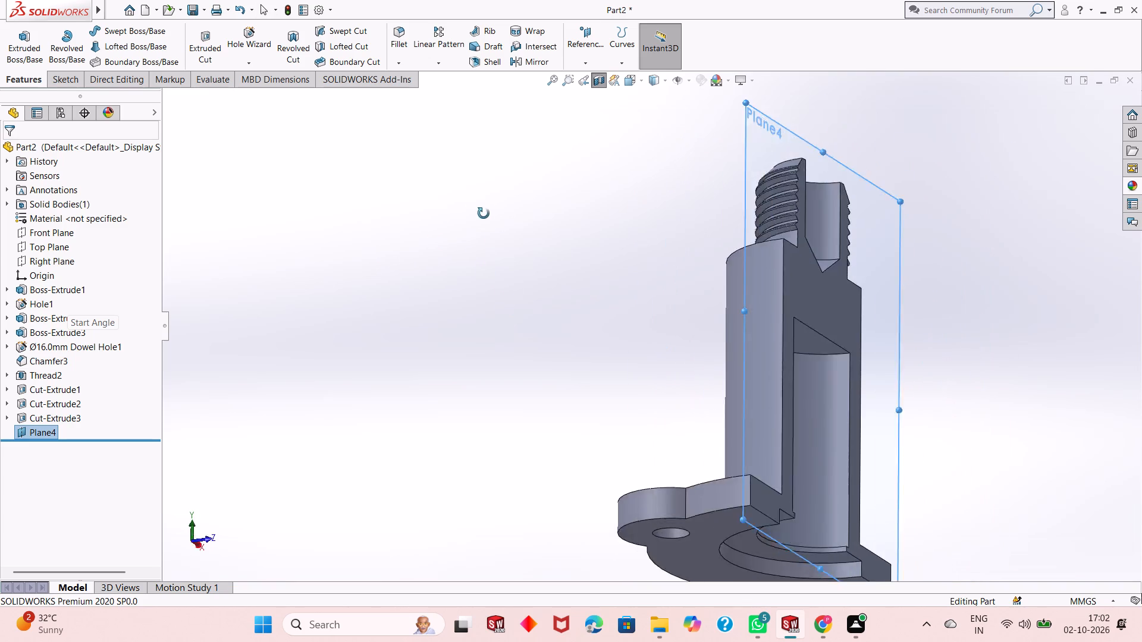
middle_click_drag(484, 213, 401, 235)
left_click(682, 197)
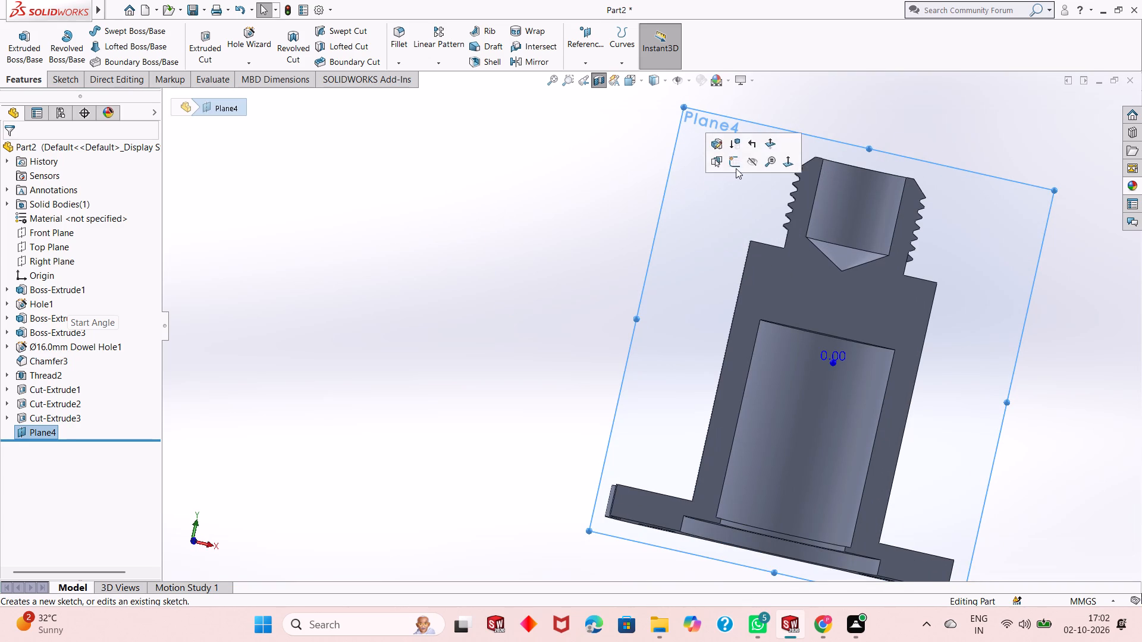
left_click(737, 168)
key("ctrl+8")
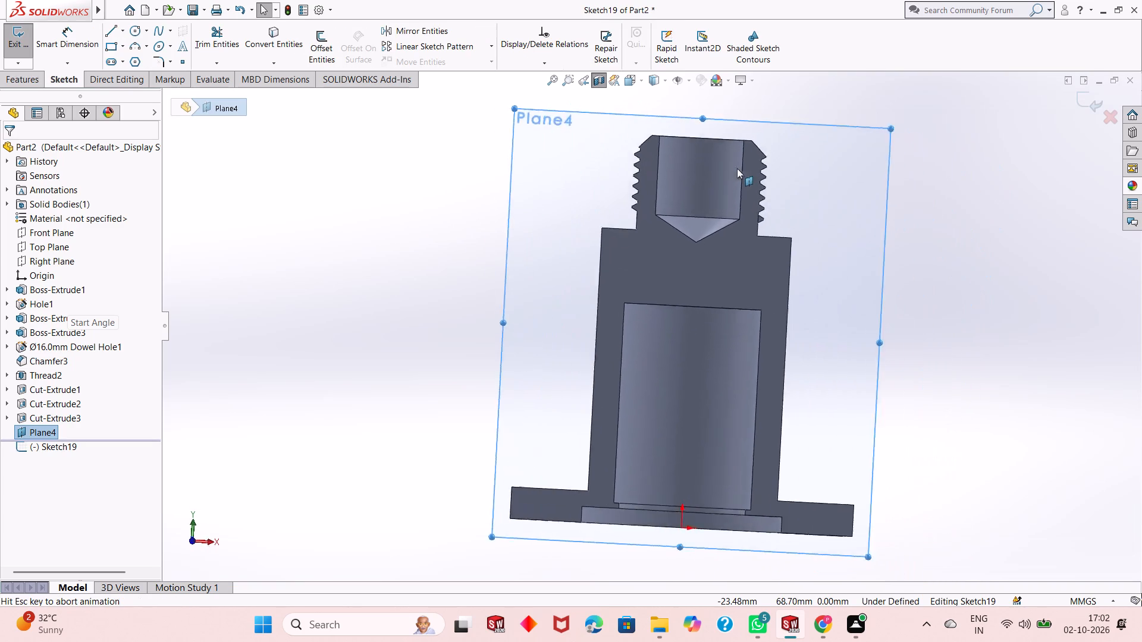
key("Escape")
Examine the sectioned profile in the sketch, especially the solid material between the conical hole bottom and the bore's top.
scroll(610, 269, "up", 2)
scroll(632, 190, "down", 1)
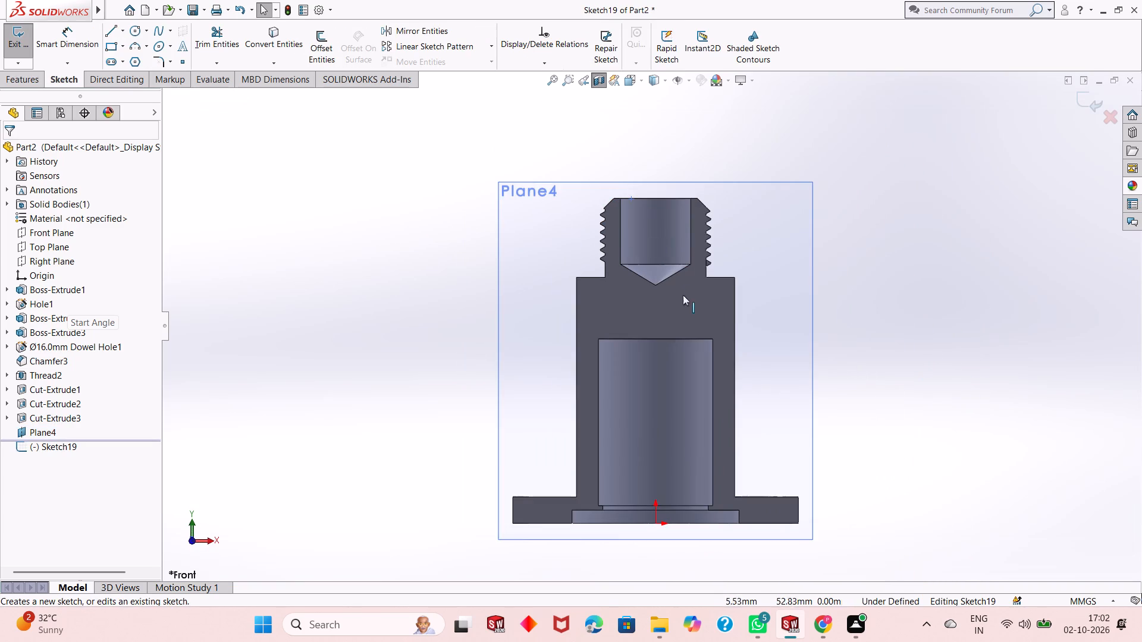
scroll(686, 307, "down", 2)
scroll(634, 294, "down", 1)
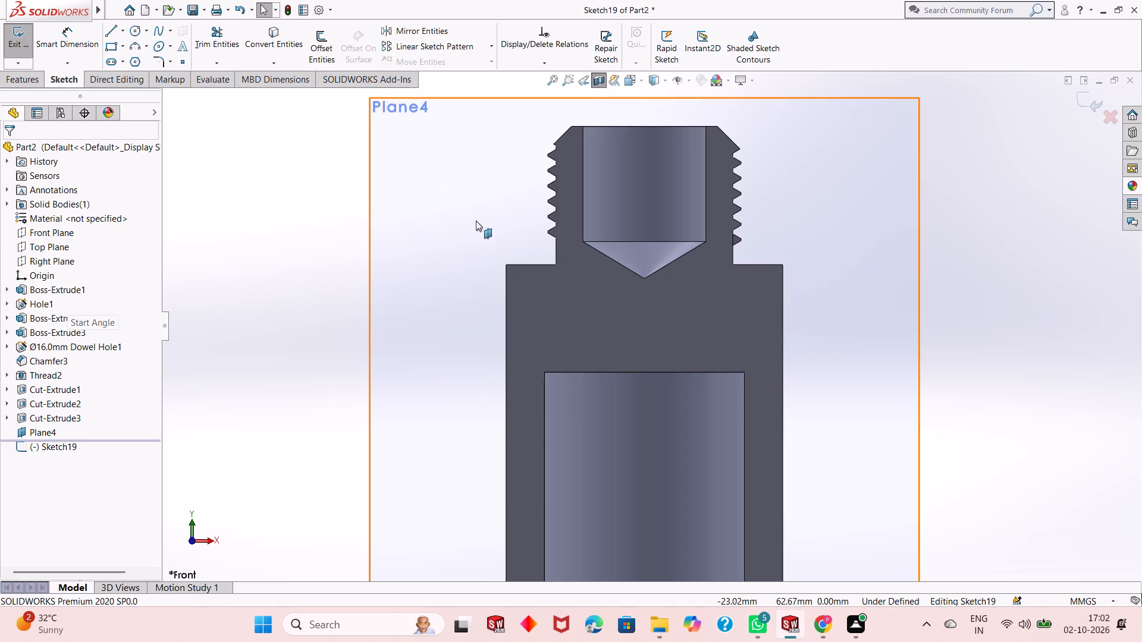
scroll(481, 231, "down", 2)
scroll(475, 246, "up", 7)
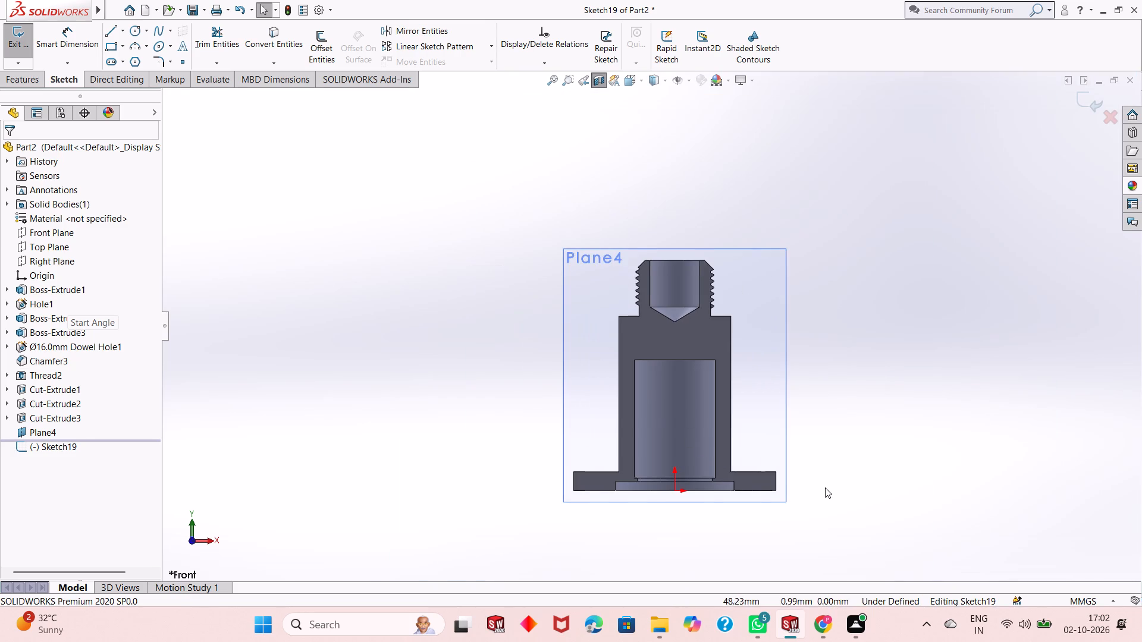
scroll(826, 489, "down", 2)
scroll(553, 241, "down", 1)
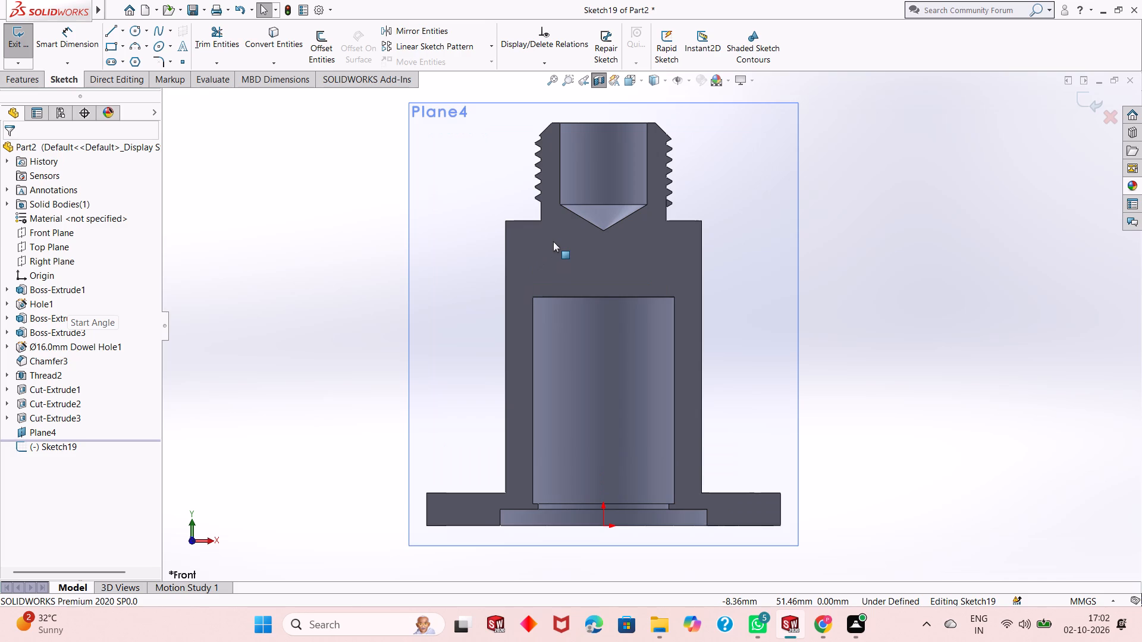
scroll(603, 226, "down", 3)
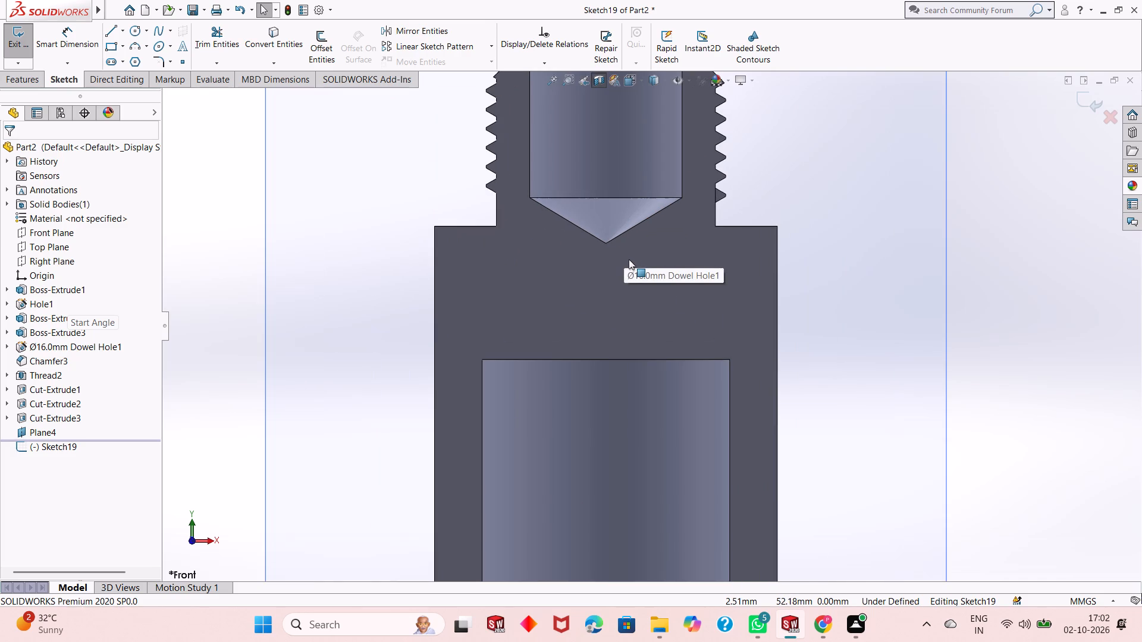
Sketch a vertical line about 14 mm long from the midpoint of the bore's top edge up to the boss shoulder level.
scroll(629, 259, "down", 1)
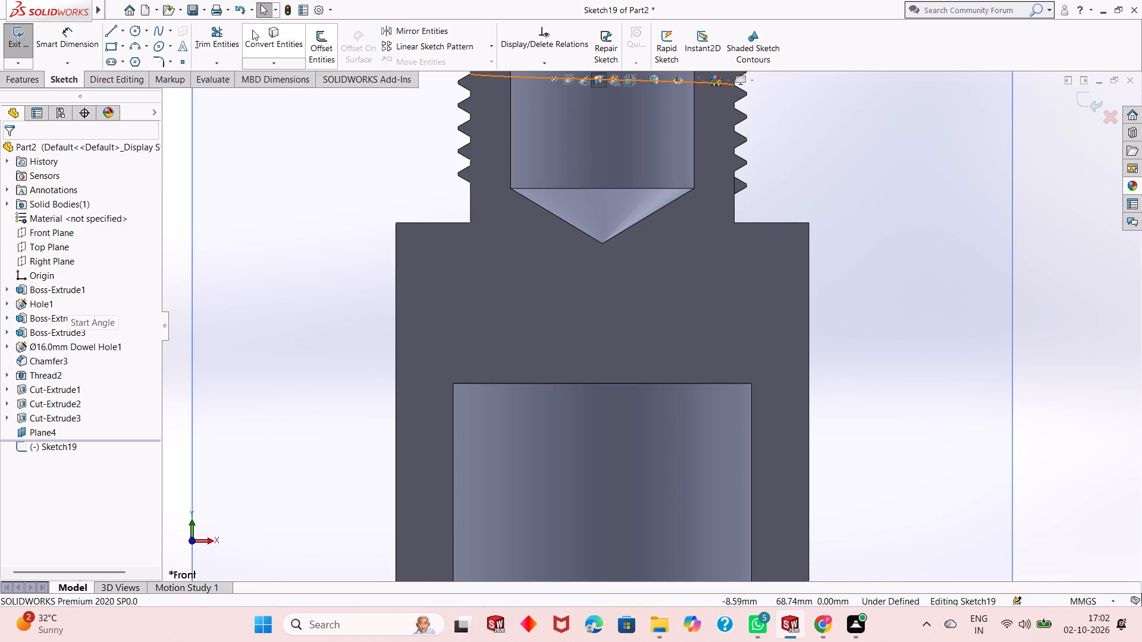
left_click(108, 28)
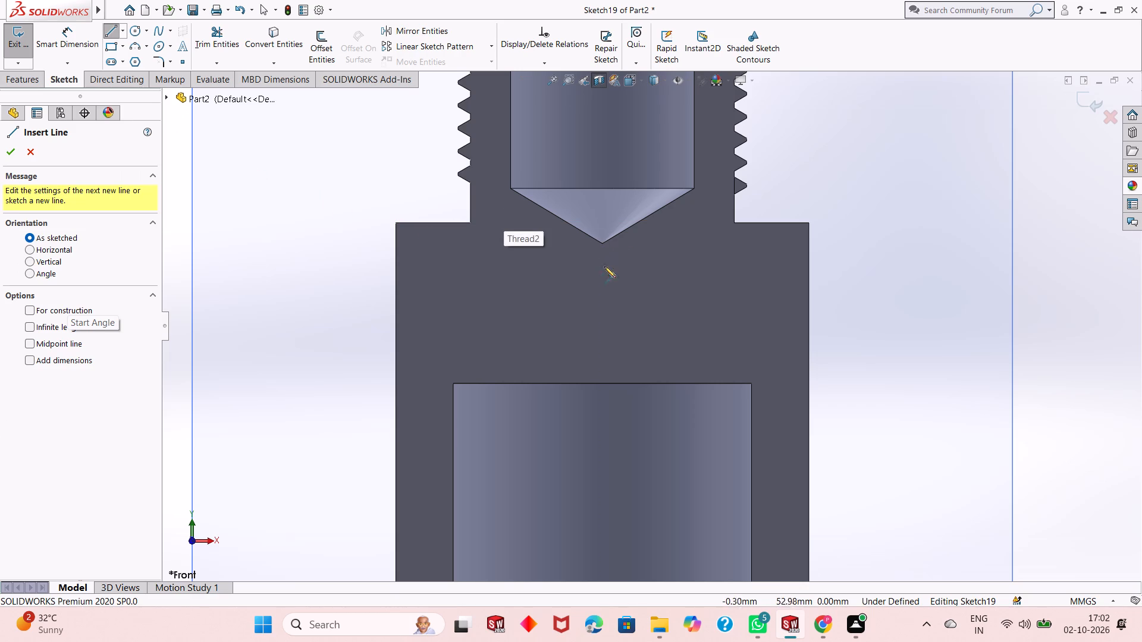
left_click(600, 384)
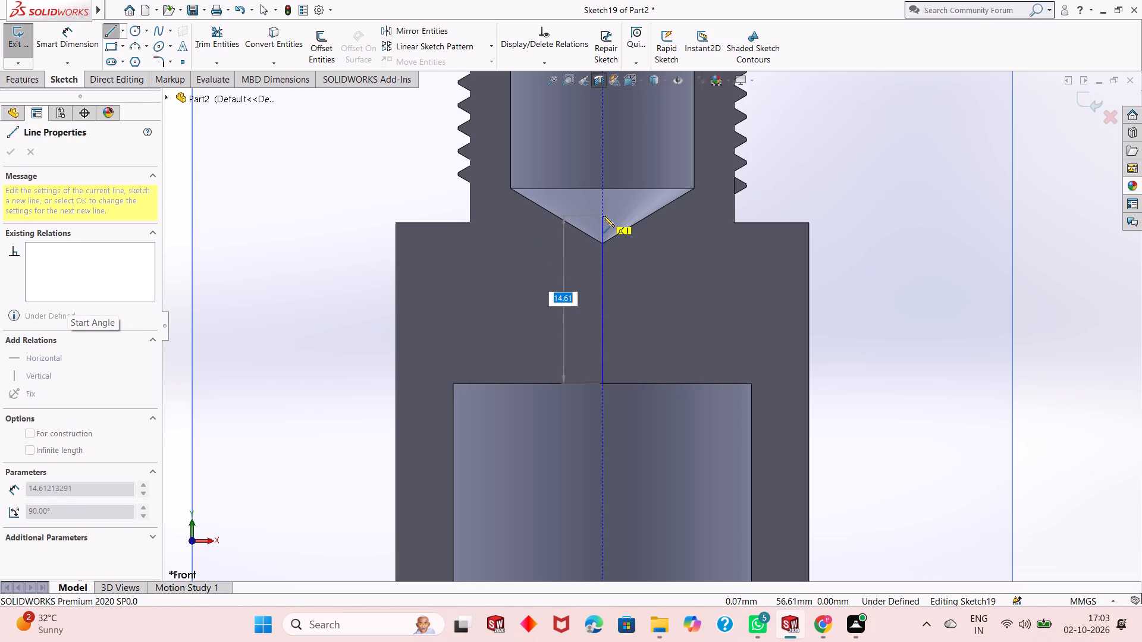
left_click(603, 224)
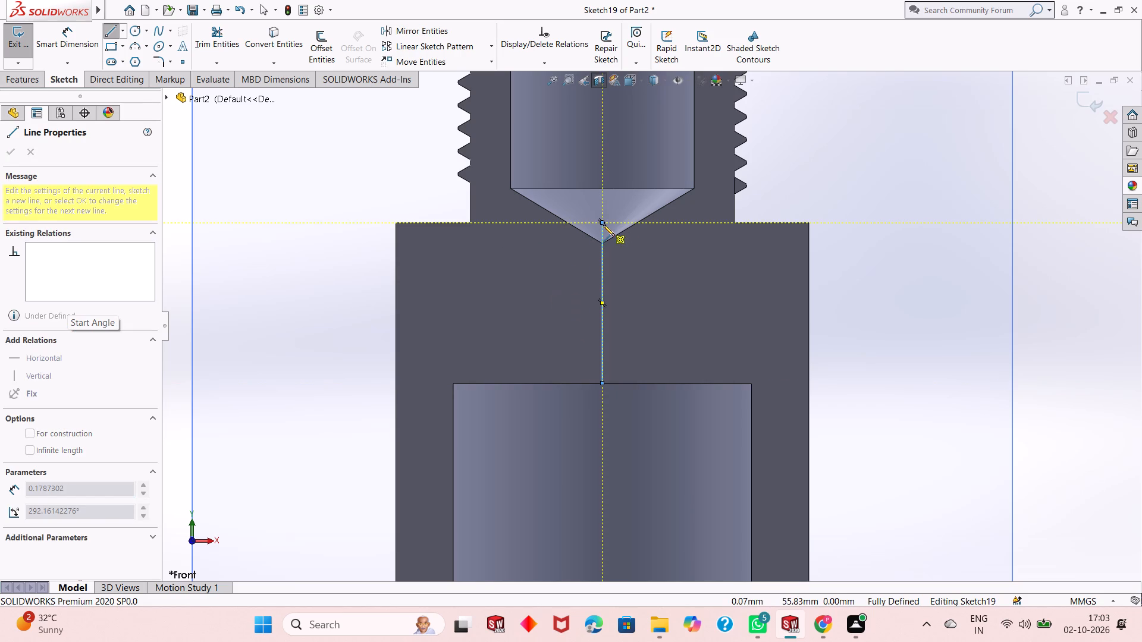
key("Escape")
key("Escape")
key("Escape")
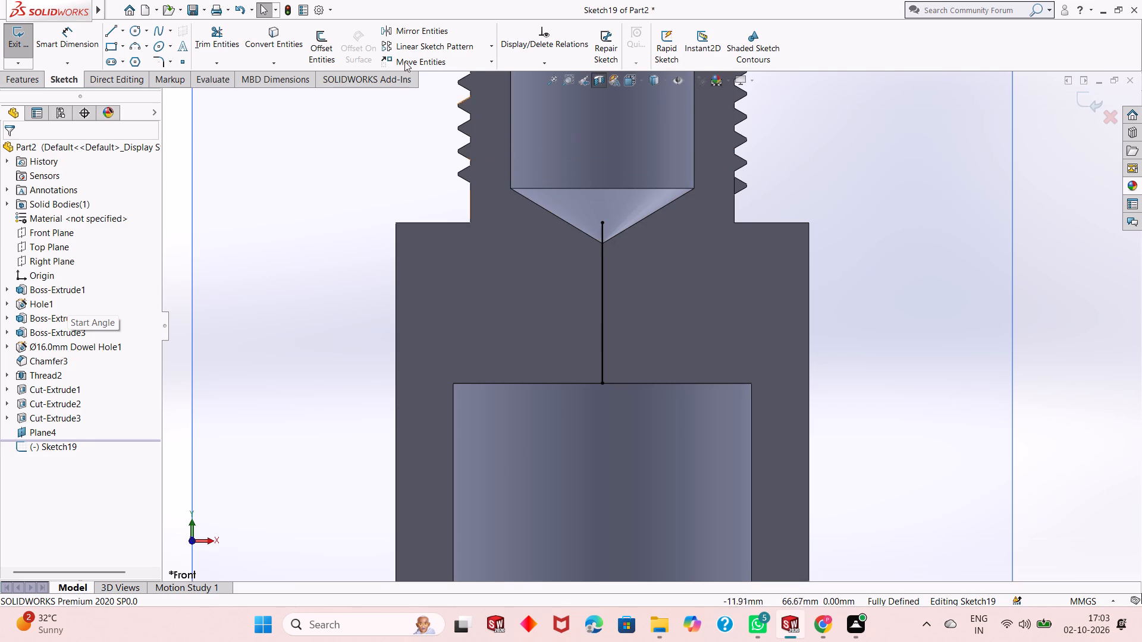
Complete a closed rectangle beside the centre line with a 7 mm wide top edge, its lower side on the bore's top edge.
left_click(108, 33)
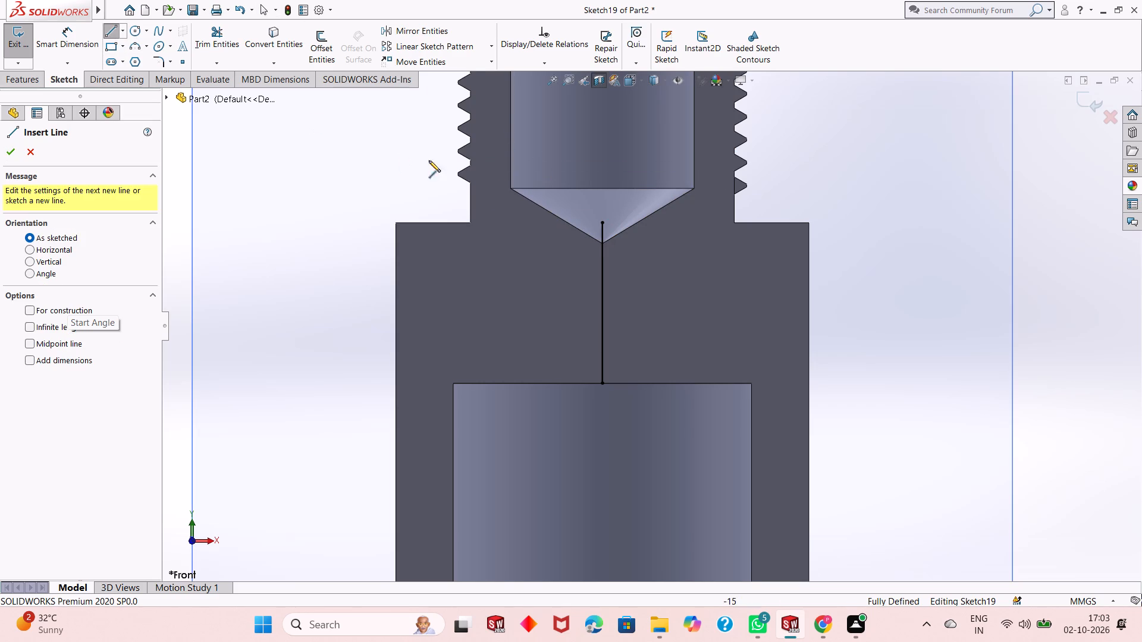
left_click(605, 225)
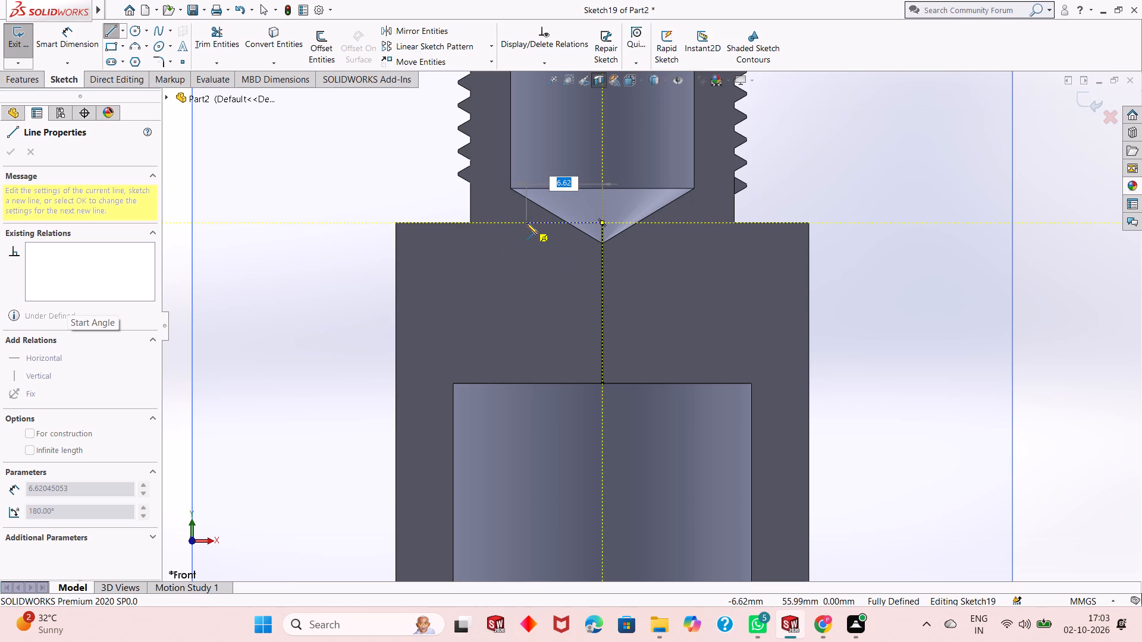
key("7")
key("Return")
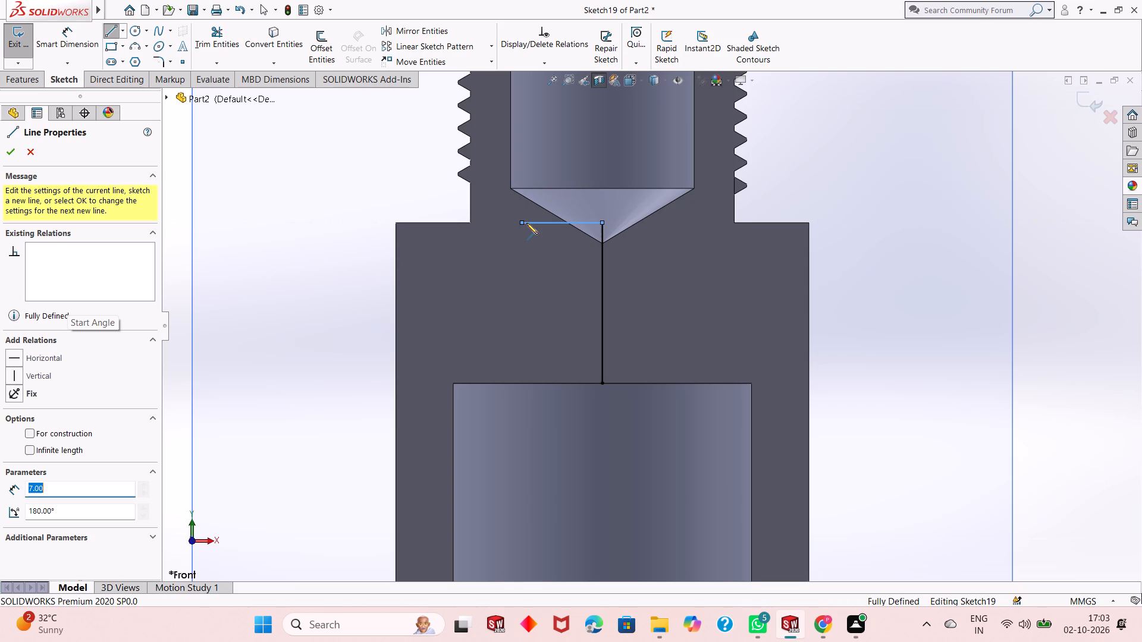
left_click(524, 381)
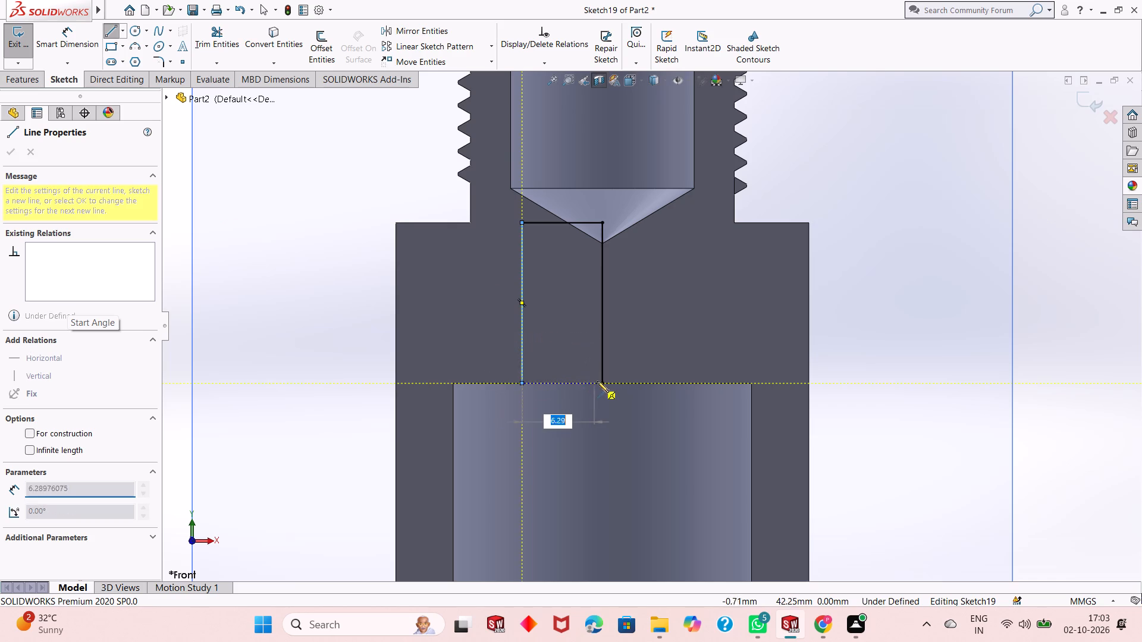
left_click(603, 385)
key("Escape")
key("Escape")
key("Escape")
key("Escape")
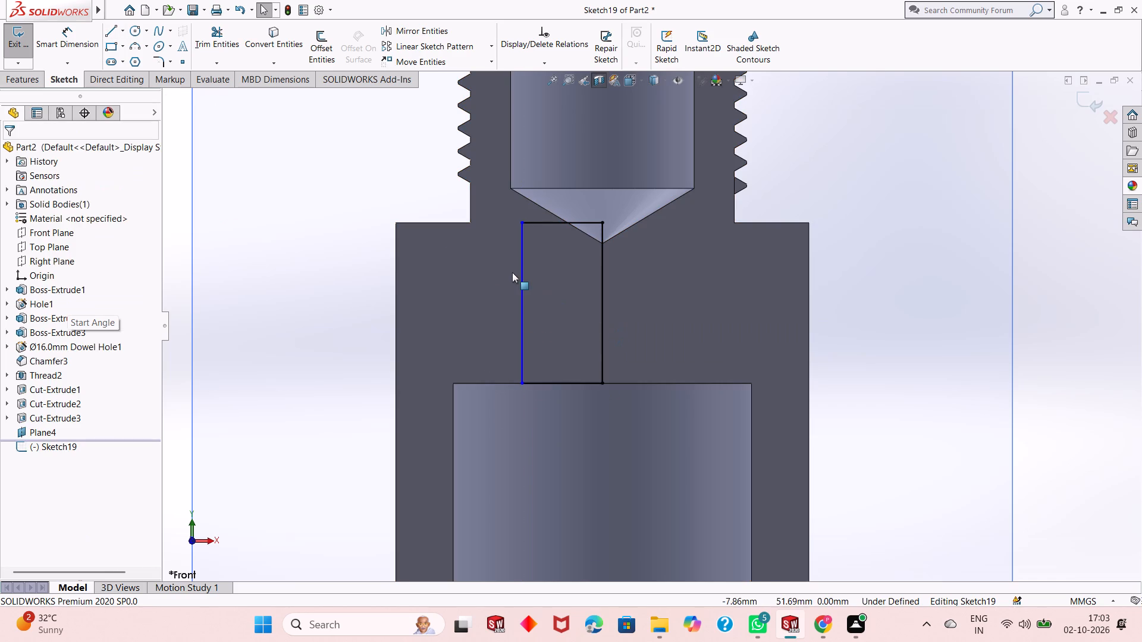
key("Escape")
key("Escape")
Dimension the rectangle's bottom edge at 7 mm.
left_click(41, 45)
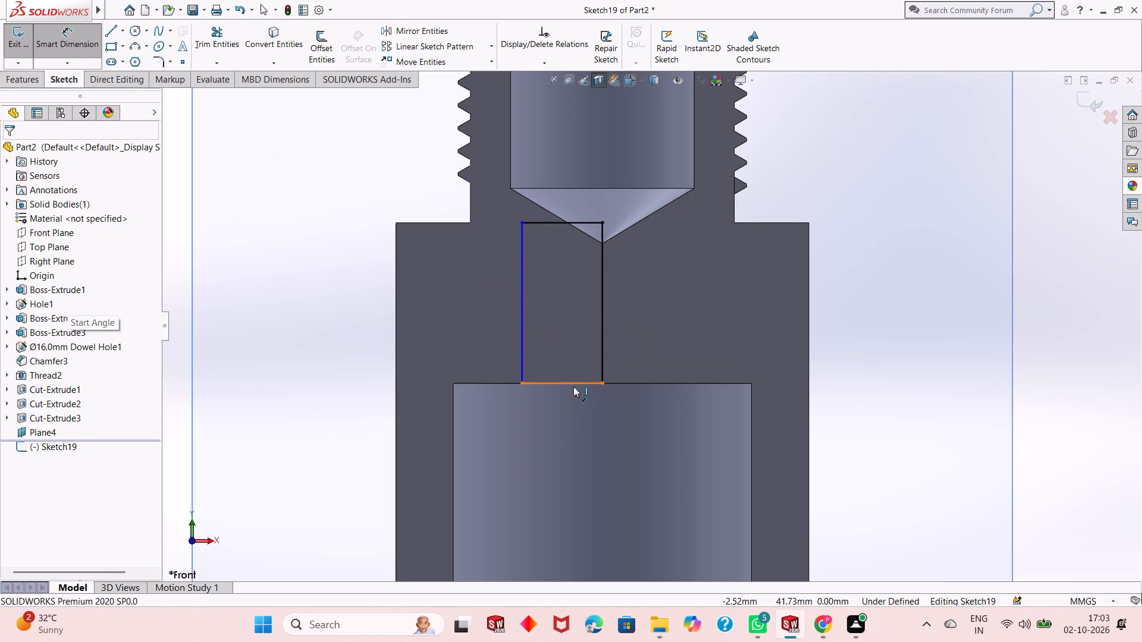
left_click(573, 386)
left_click(575, 409)
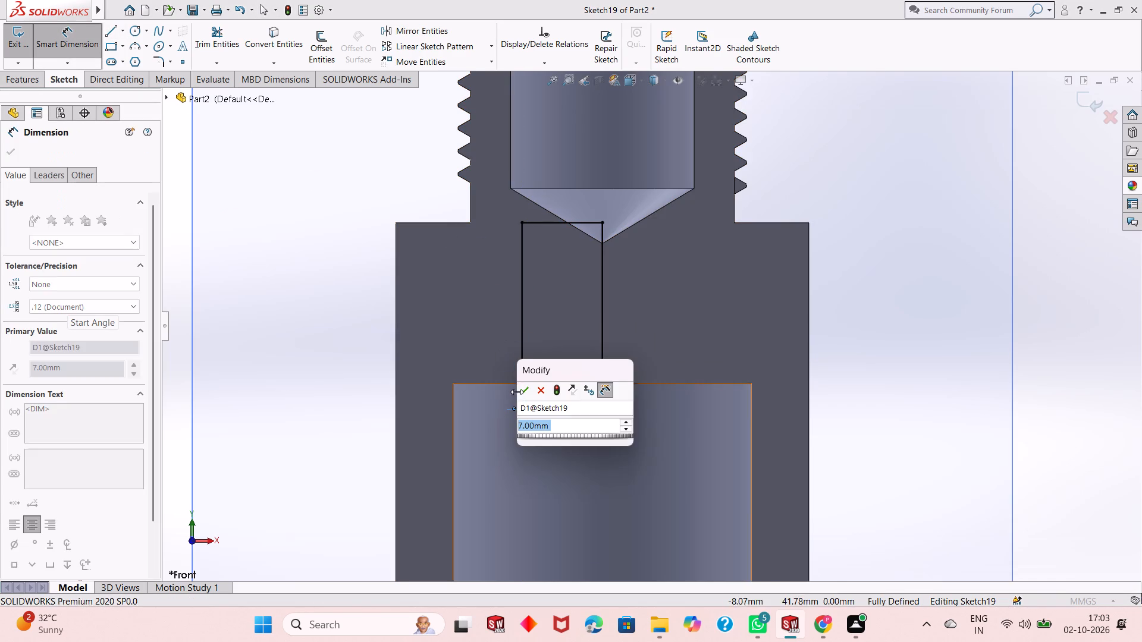
left_click(523, 396)
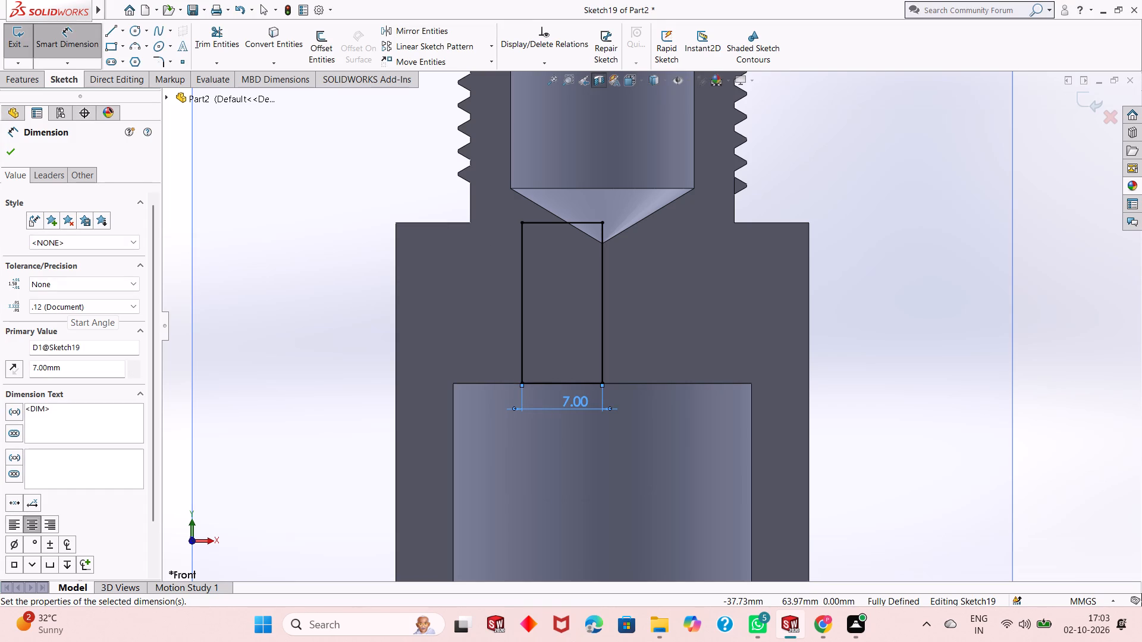
left_click(36, 83)
left_click_drag(7, 155, 1, 159)
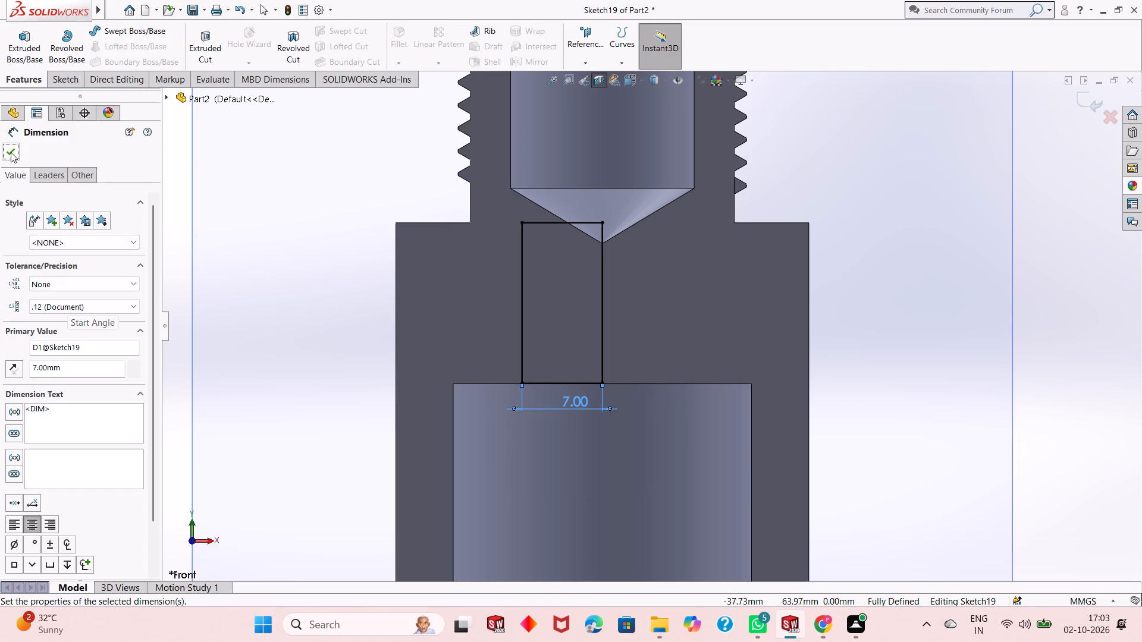
left_click(11, 152)
Revolve-cut the rectangular profile 360° about its vertical centre line to join the conical hole with the lower bore.
left_click(200, 46)
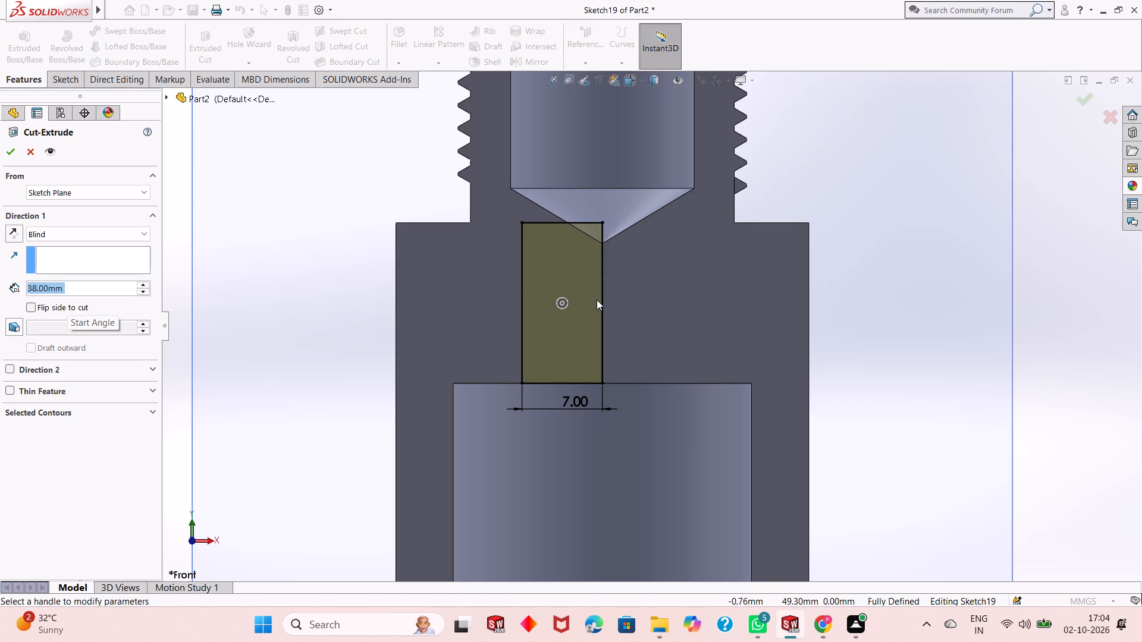
left_click(32, 155)
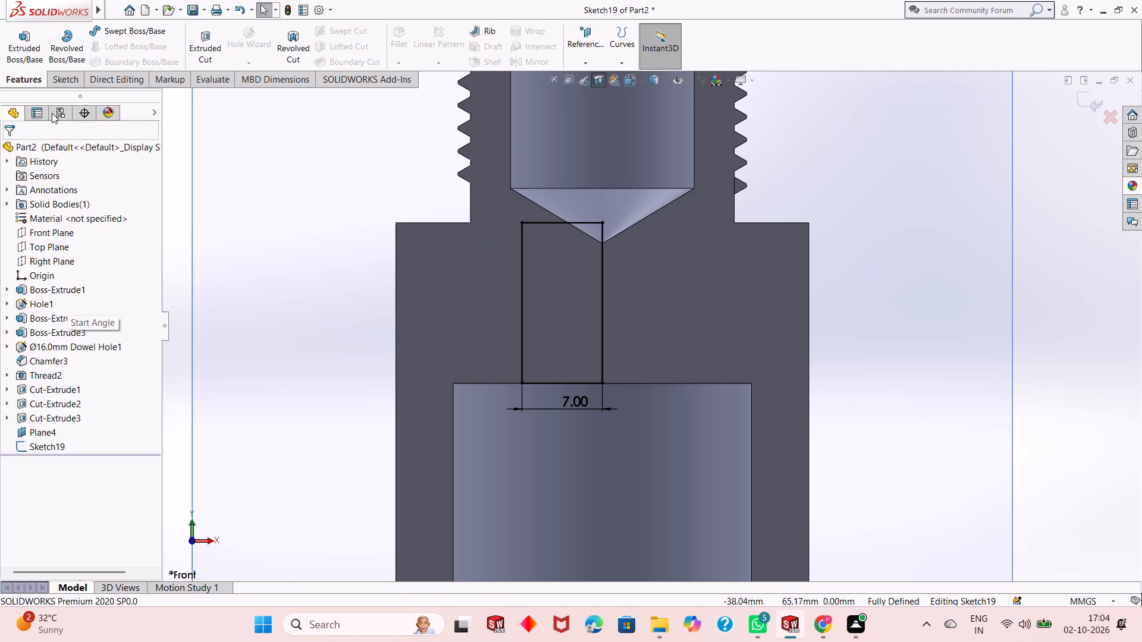
left_click(292, 62)
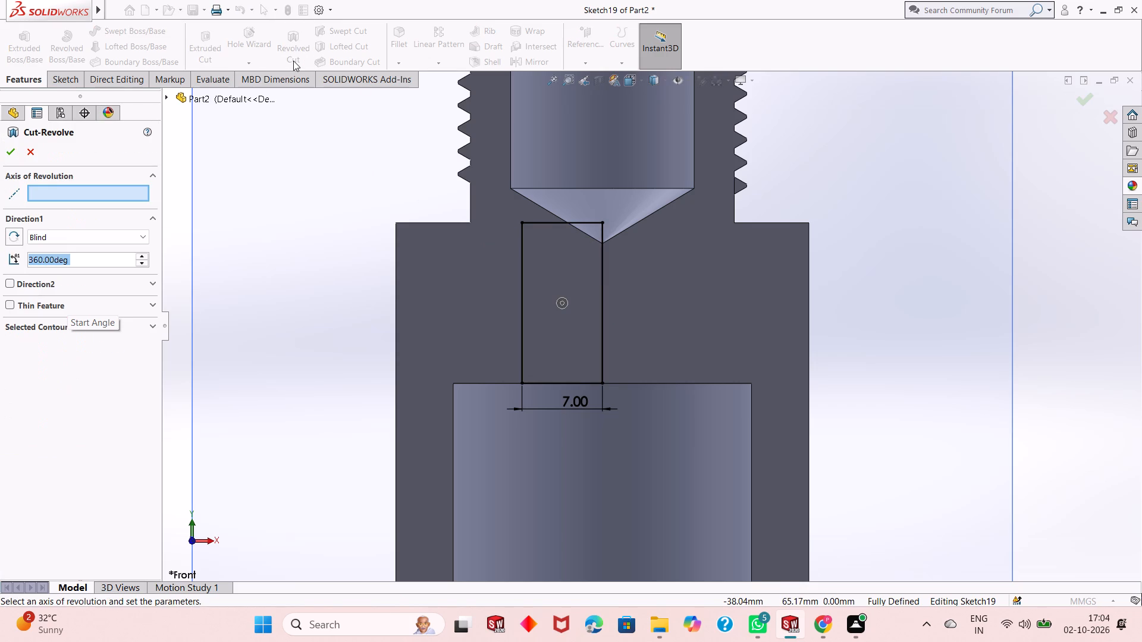
left_click(601, 322)
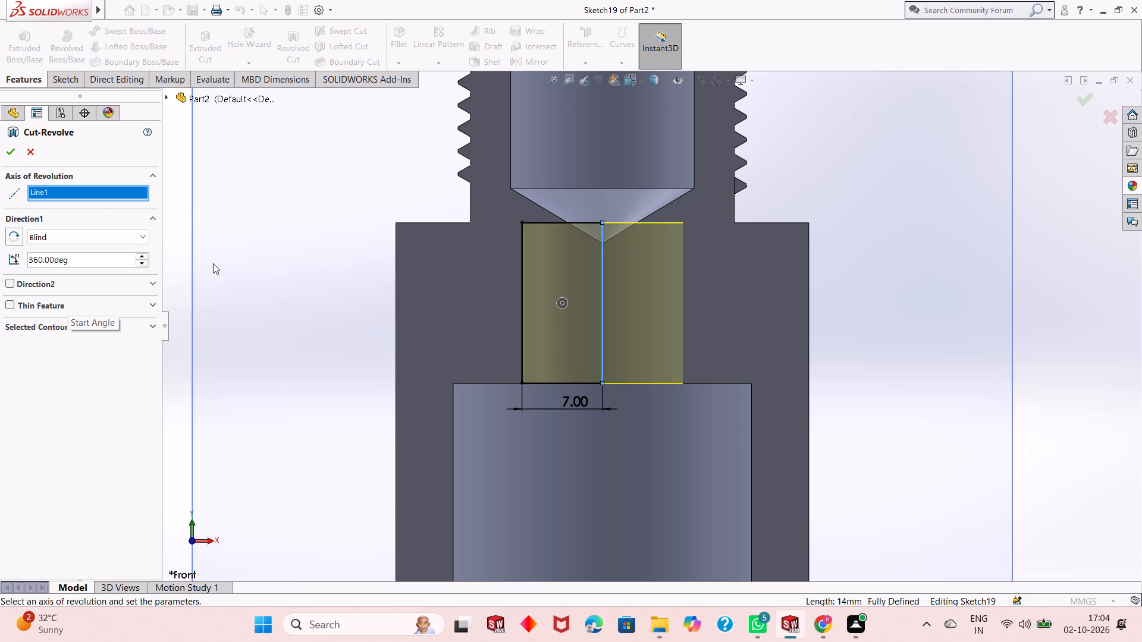
middle_click_drag(276, 288, 323, 361)
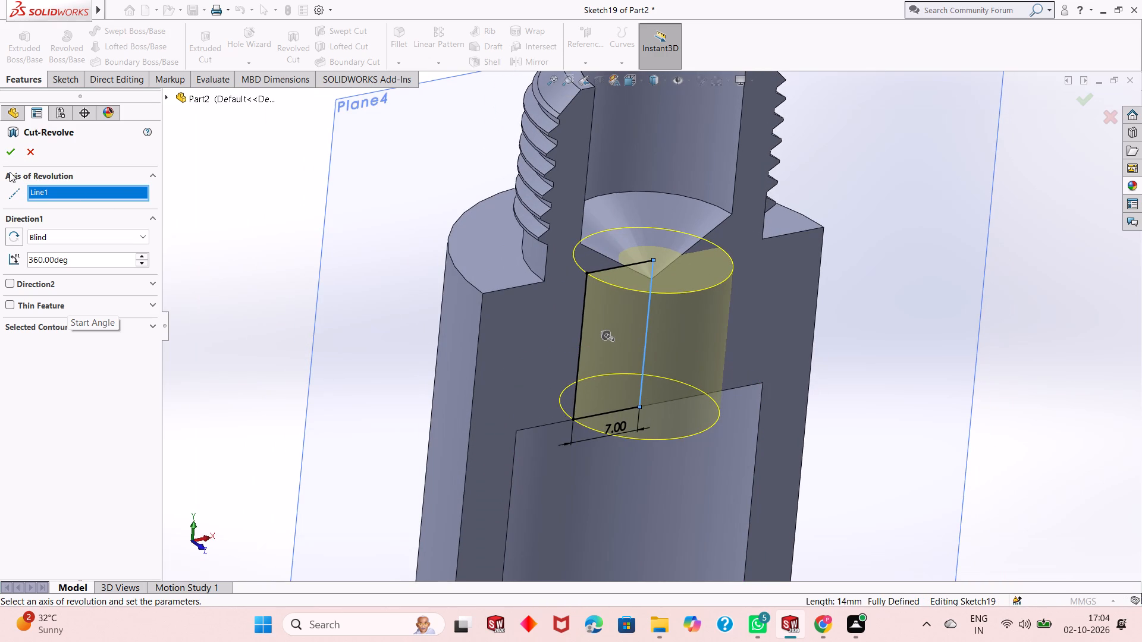
left_click(5, 153)
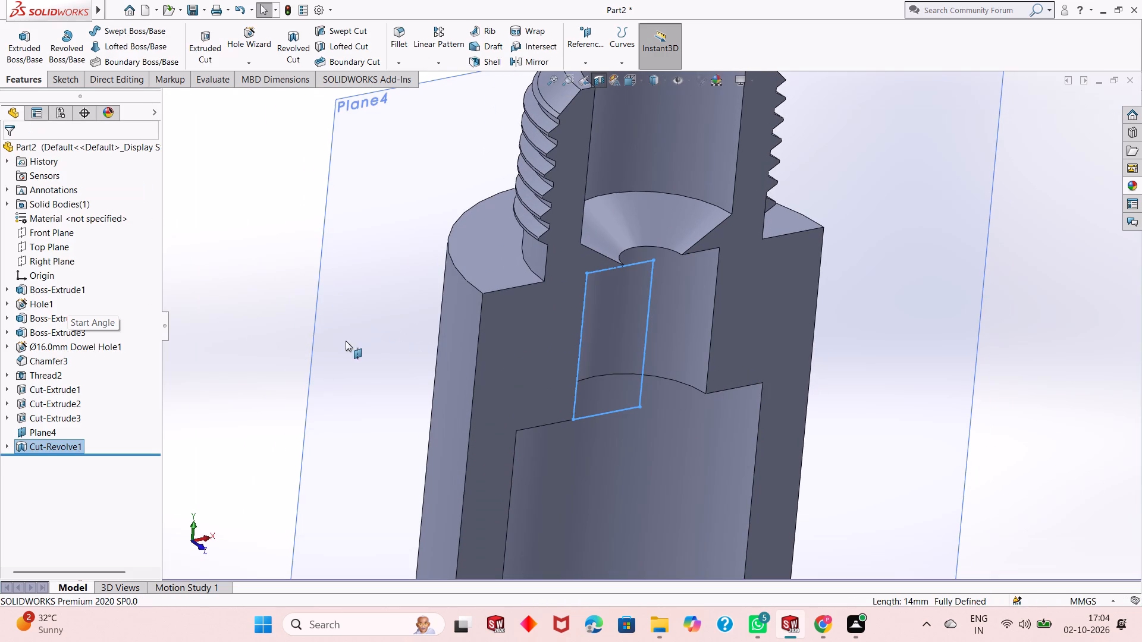
Examine the new revolved cut in the section, including its transitions to the conical hole bottom and the lower bore.
middle_click_drag(346, 343, 282, 271)
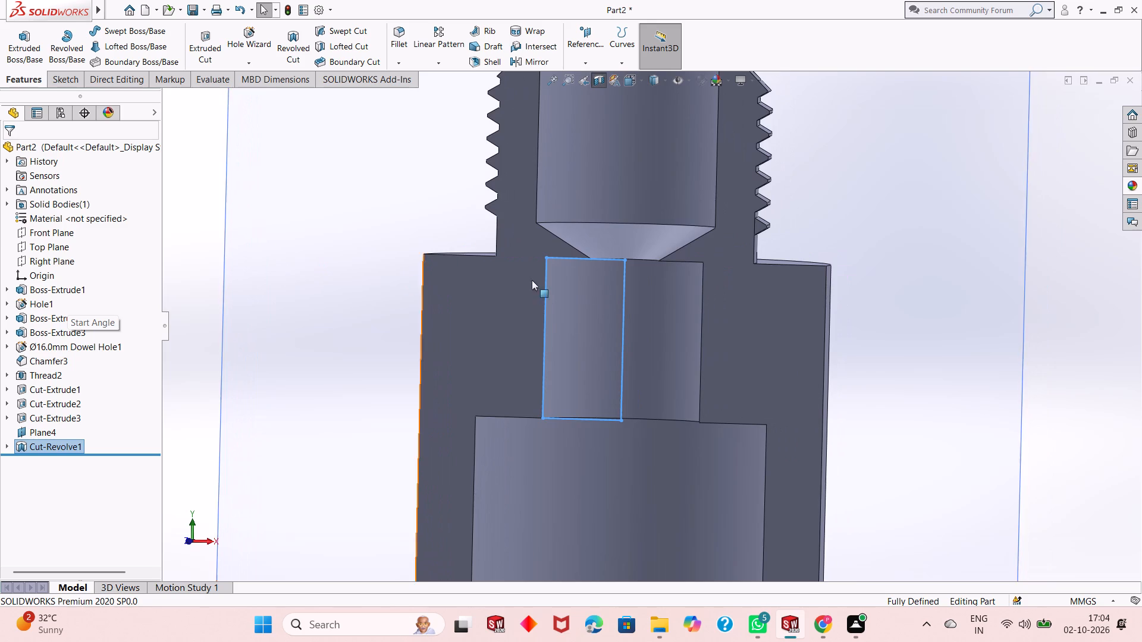
scroll(669, 285, "down", 2)
key("Escape")
middle_click_drag(621, 317, 600, 267)
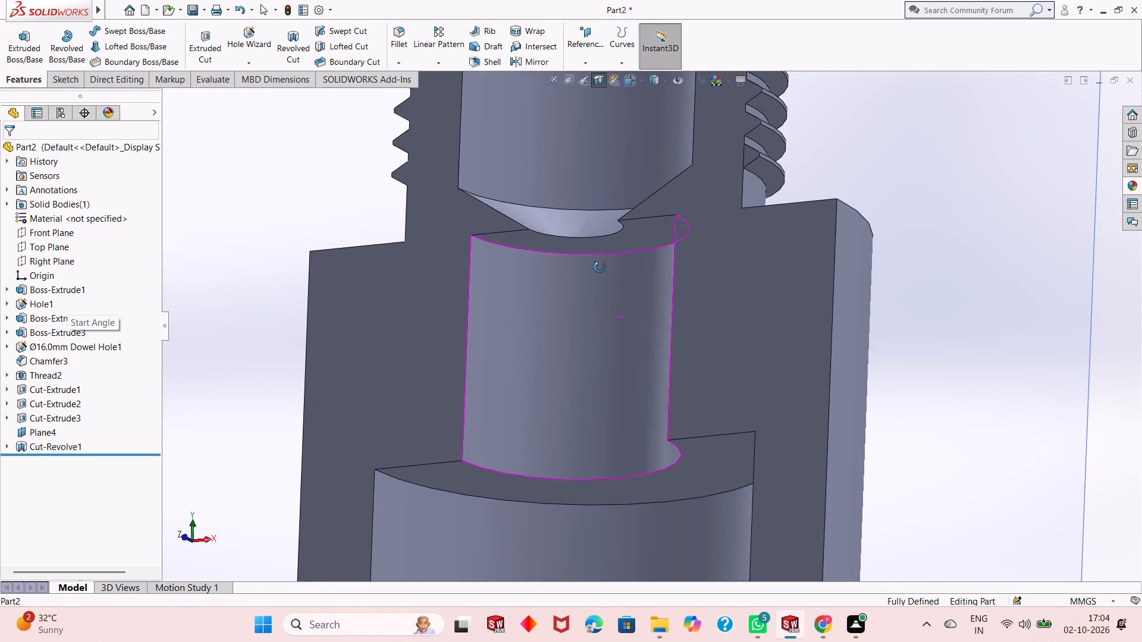
middle_click_drag(600, 267, 625, 291)
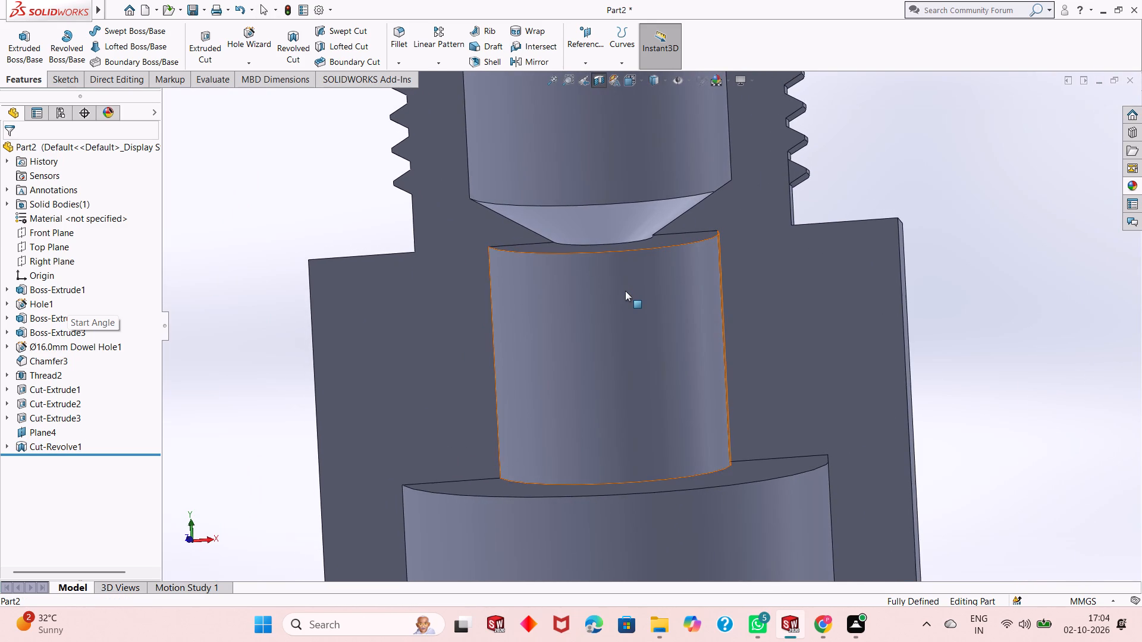
middle_click_drag(625, 291, 625, 303)
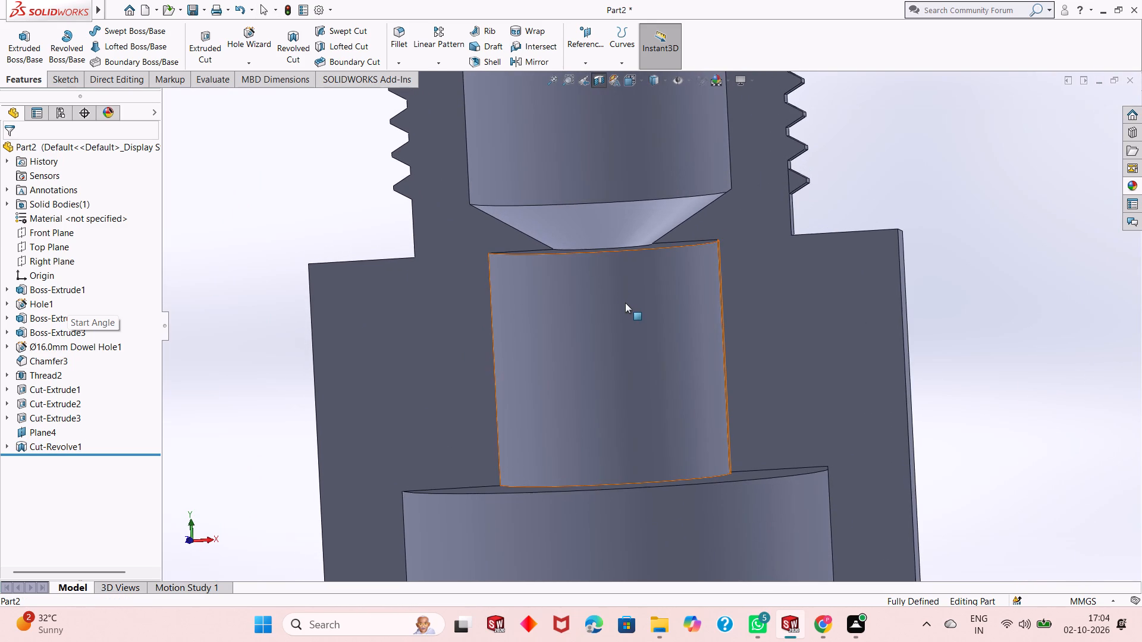
middle_click_drag(625, 303, 630, 325)
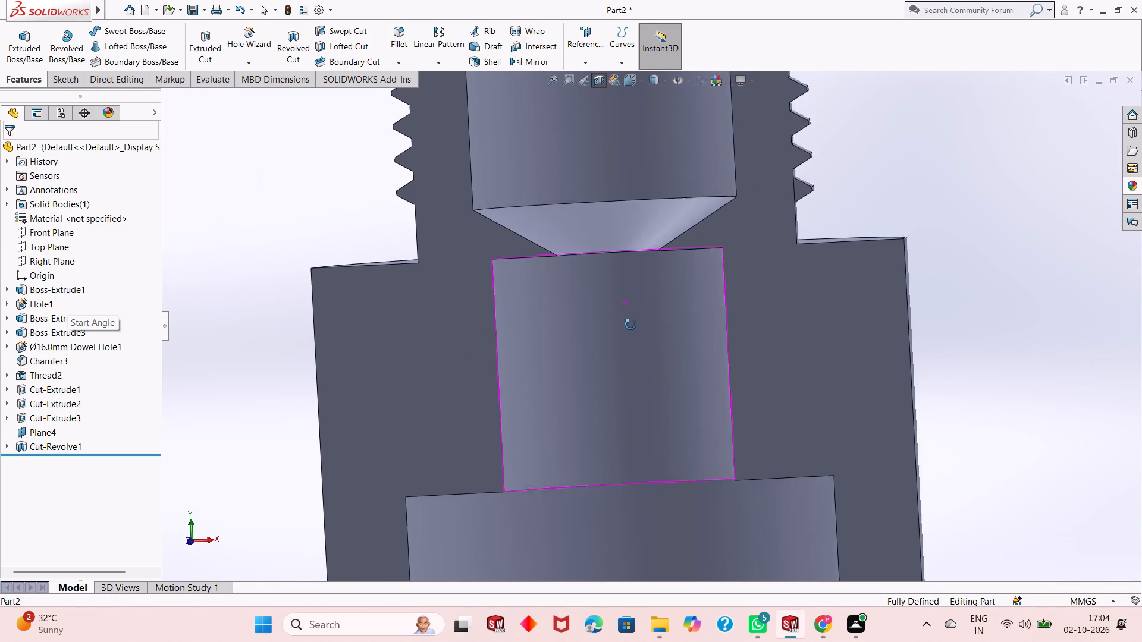
middle_click_drag(630, 325, 630, 326)
scroll(630, 327, "up", 1)
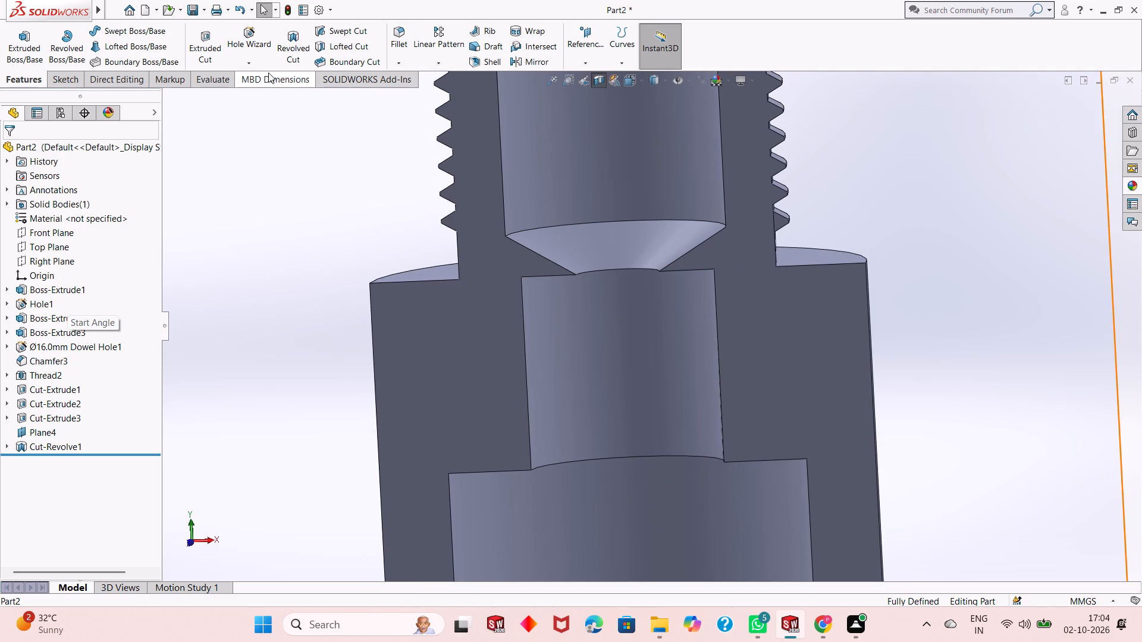
Set up a cut Thread on the revolved passage's top circular edge: Metric Tap, M24x2.0, blind 14 mm deep.
left_click(253, 63)
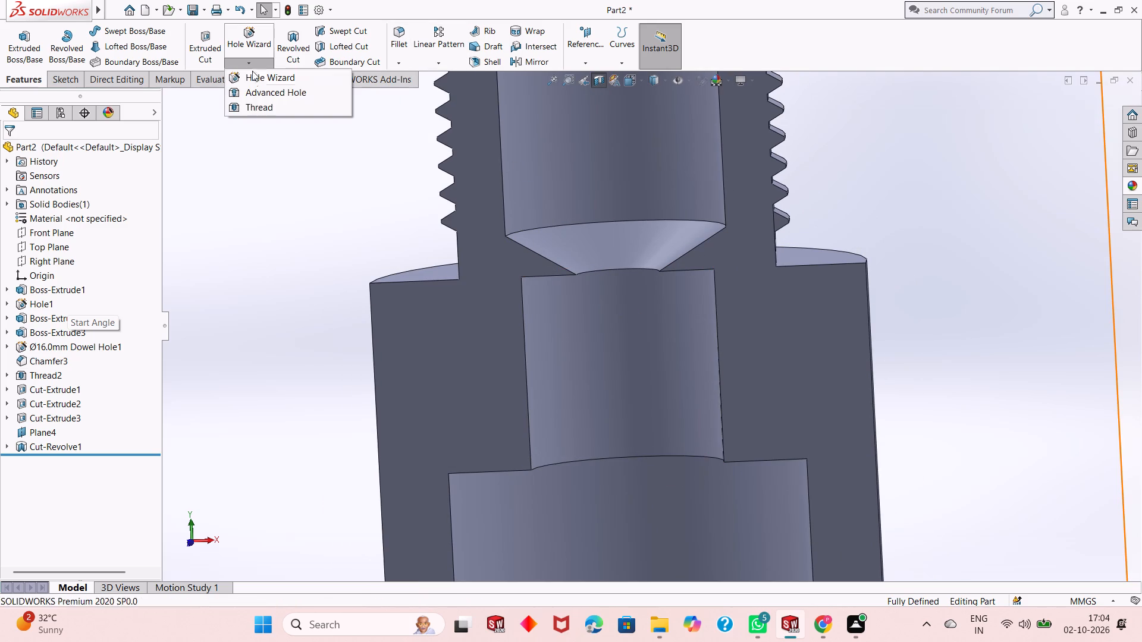
left_click(260, 103)
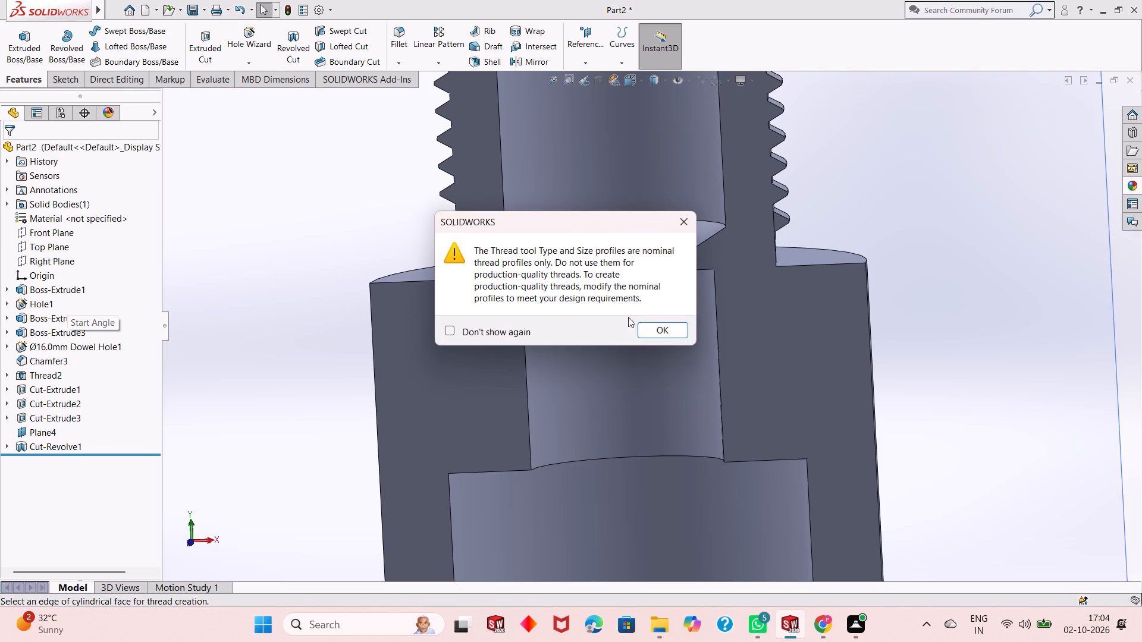
left_click(662, 330)
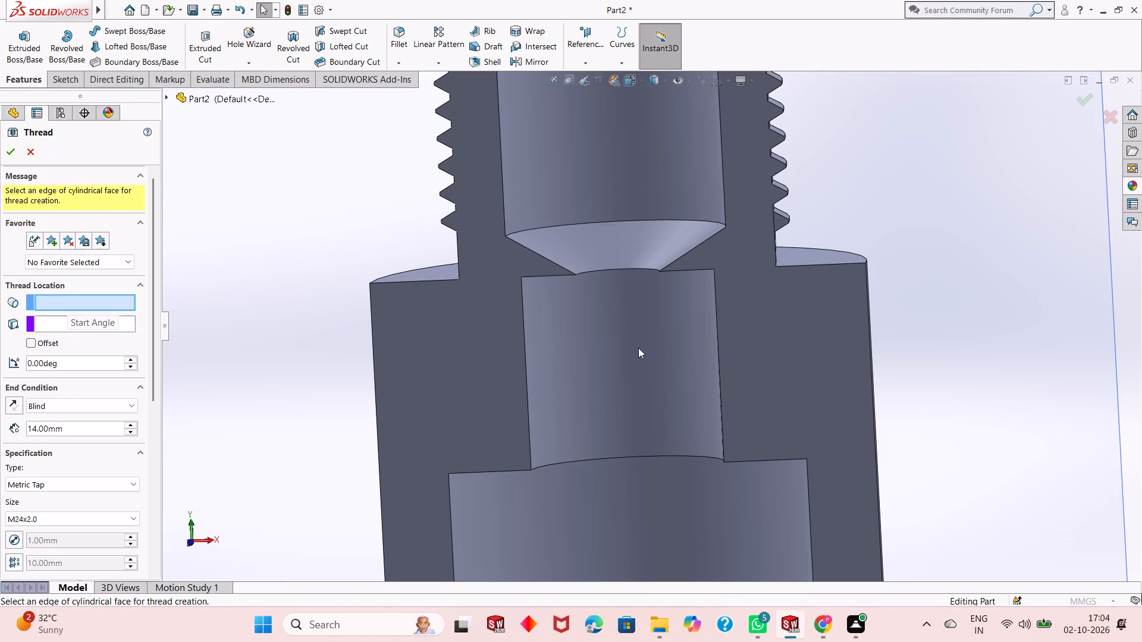
middle_click_drag(635, 354, 614, 332)
scroll(511, 316, "down", 1)
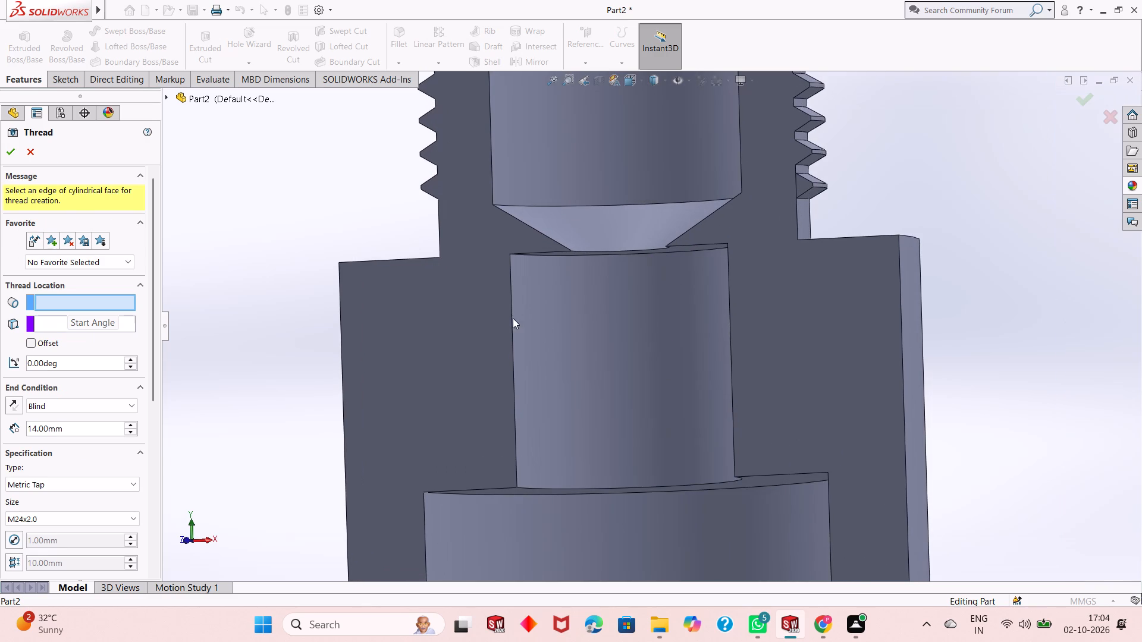
middle_click_drag(581, 320, 595, 333)
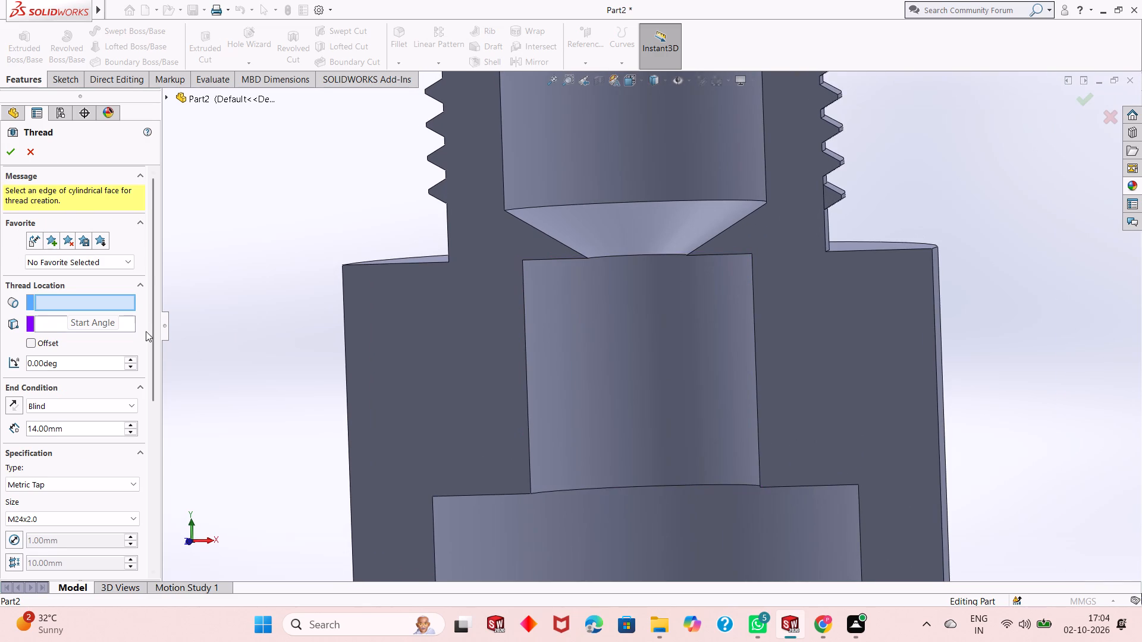
left_click(541, 263)
left_click(541, 260)
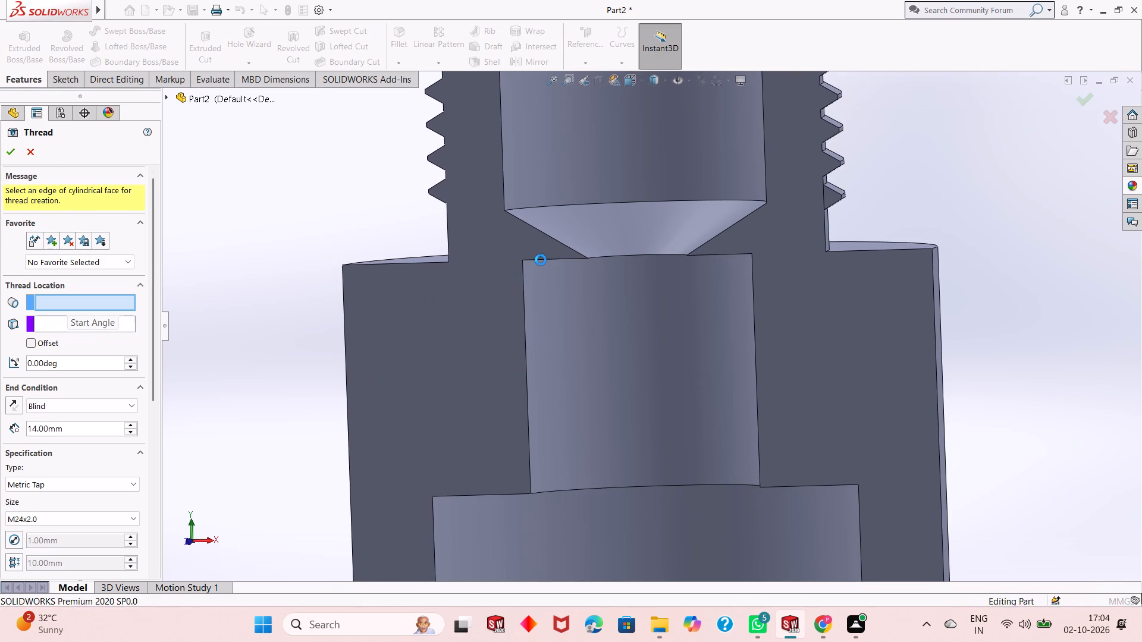
middle_click_drag(615, 382, 647, 379)
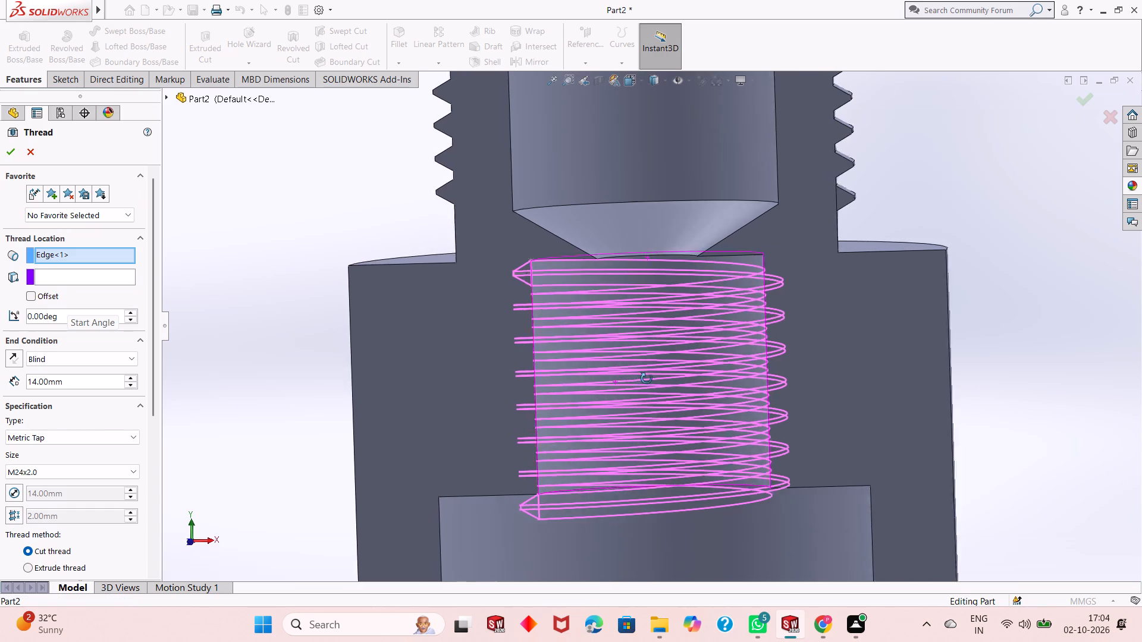
middle_click_drag(647, 379, 661, 412)
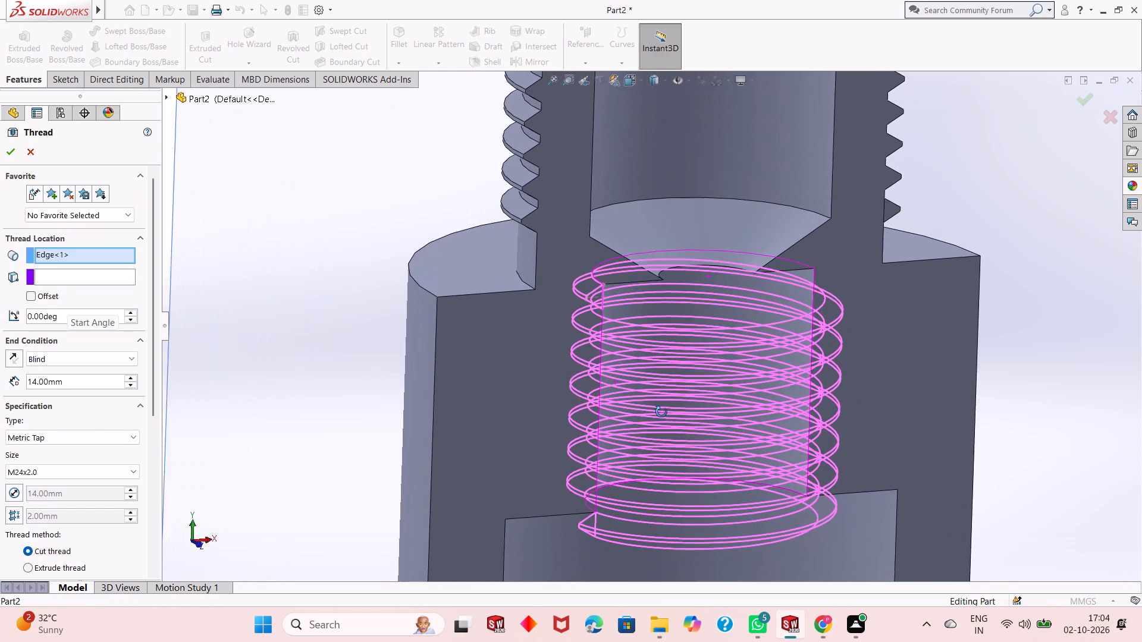
middle_click_drag(661, 412, 660, 412)
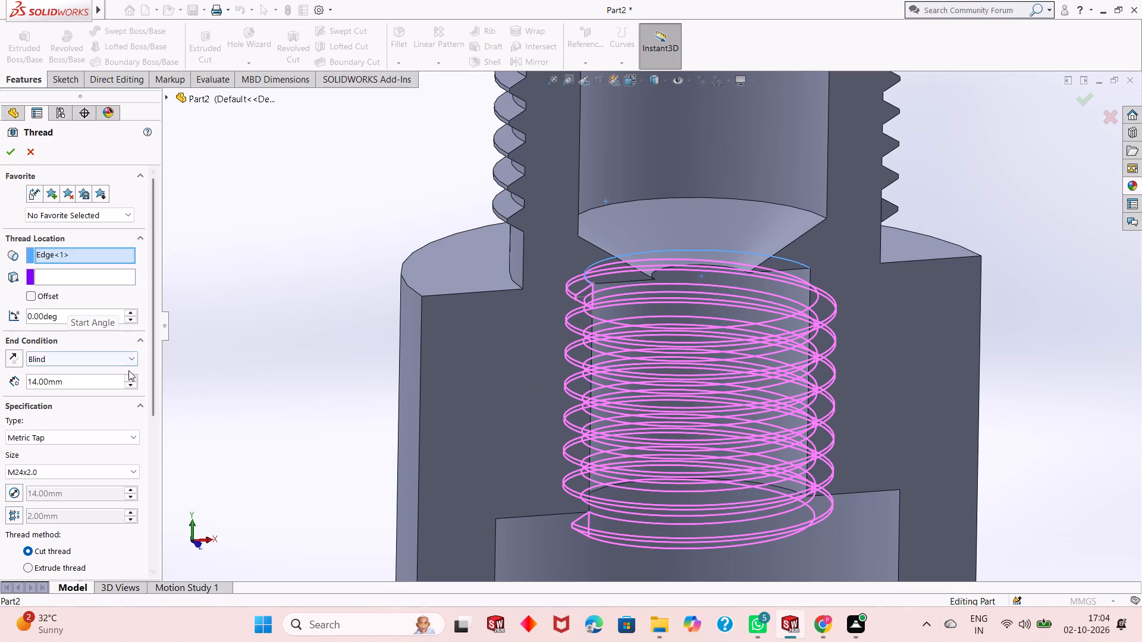
middle_click_drag(485, 483, 491, 430)
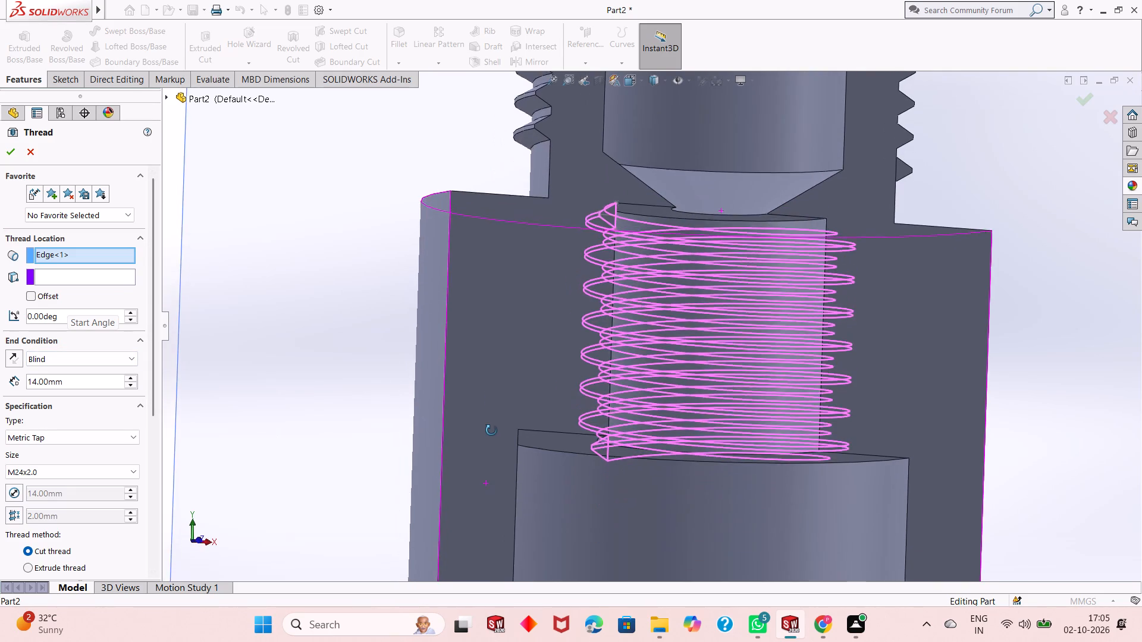
middle_click_drag(491, 430, 565, 461)
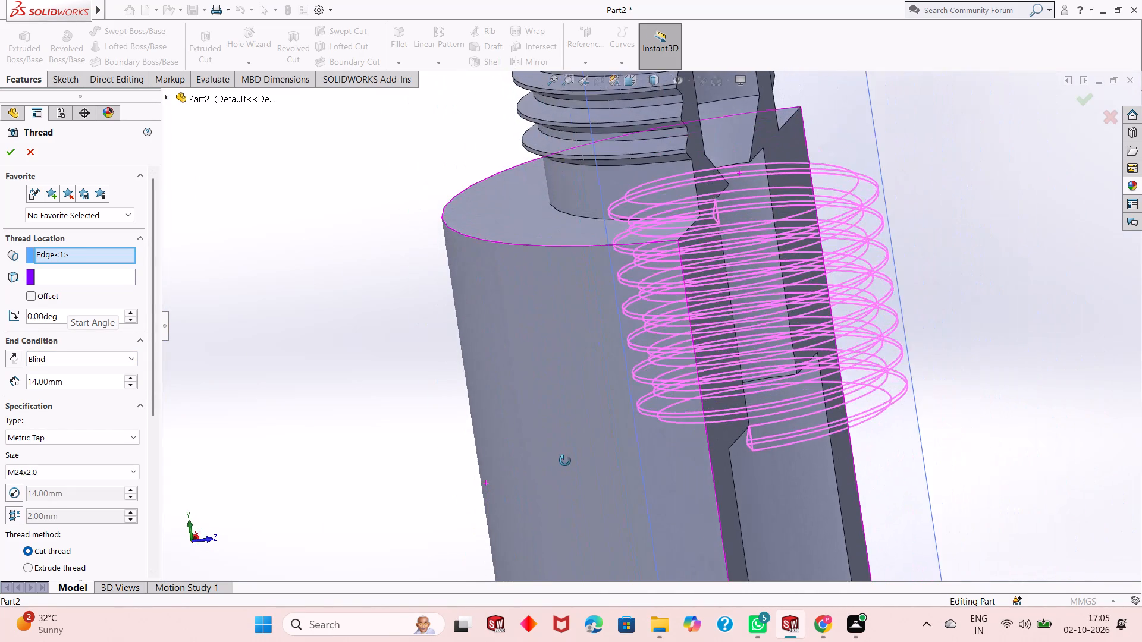
middle_click_drag(565, 461, 485, 460)
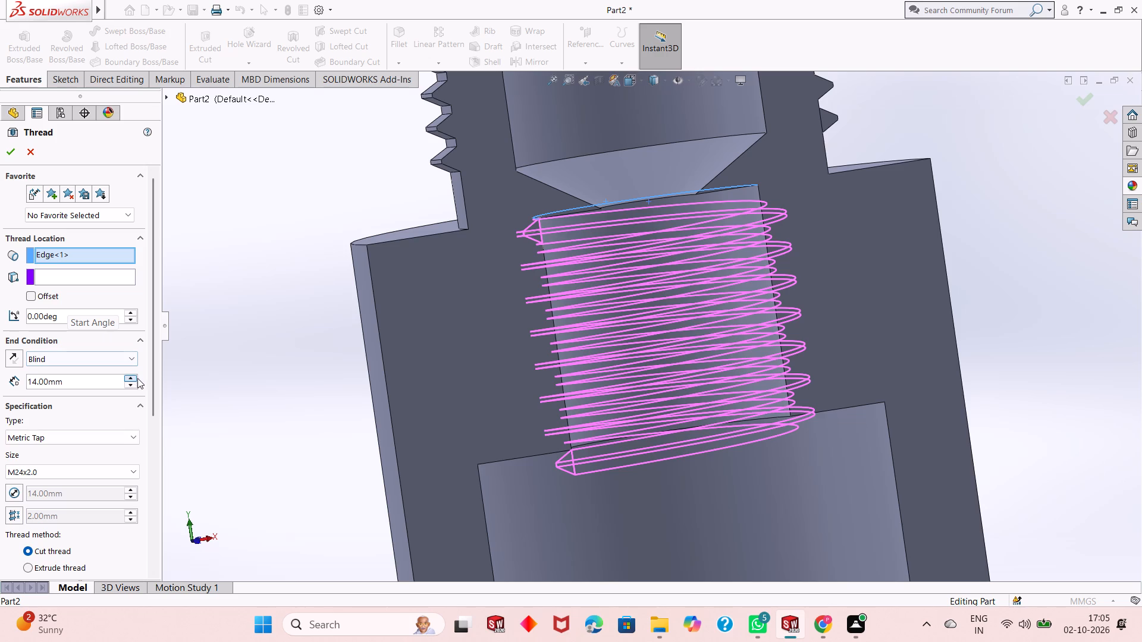
Trim the passage thread with its start face and end face, and create it as a right-hand cut thread.
scroll(150, 439, "down", 1)
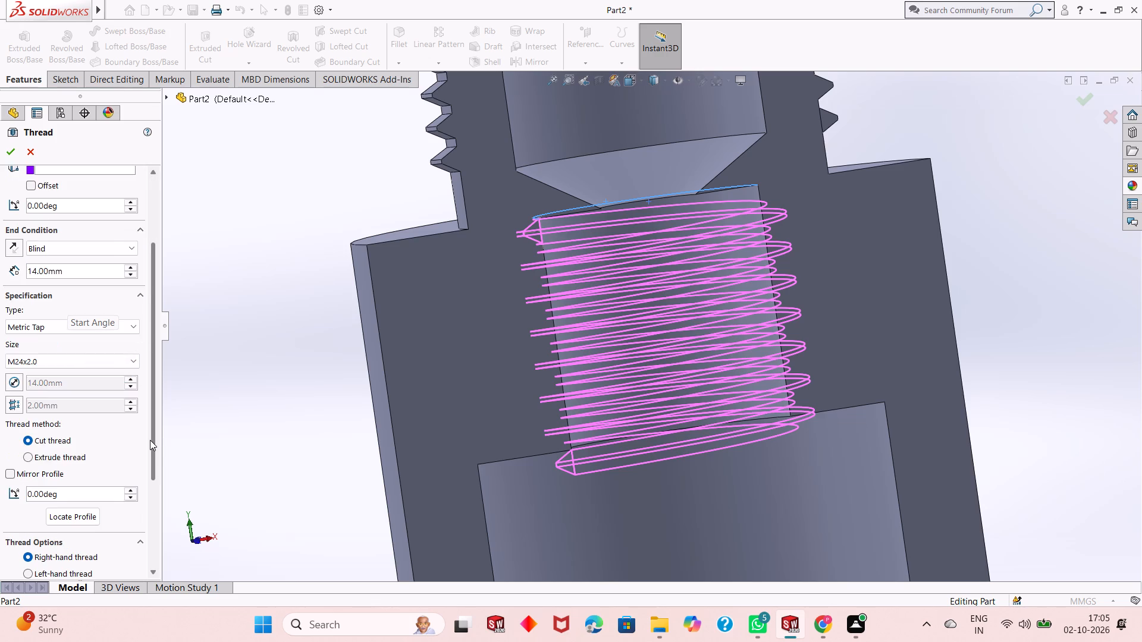
scroll(150, 440, "down", 1)
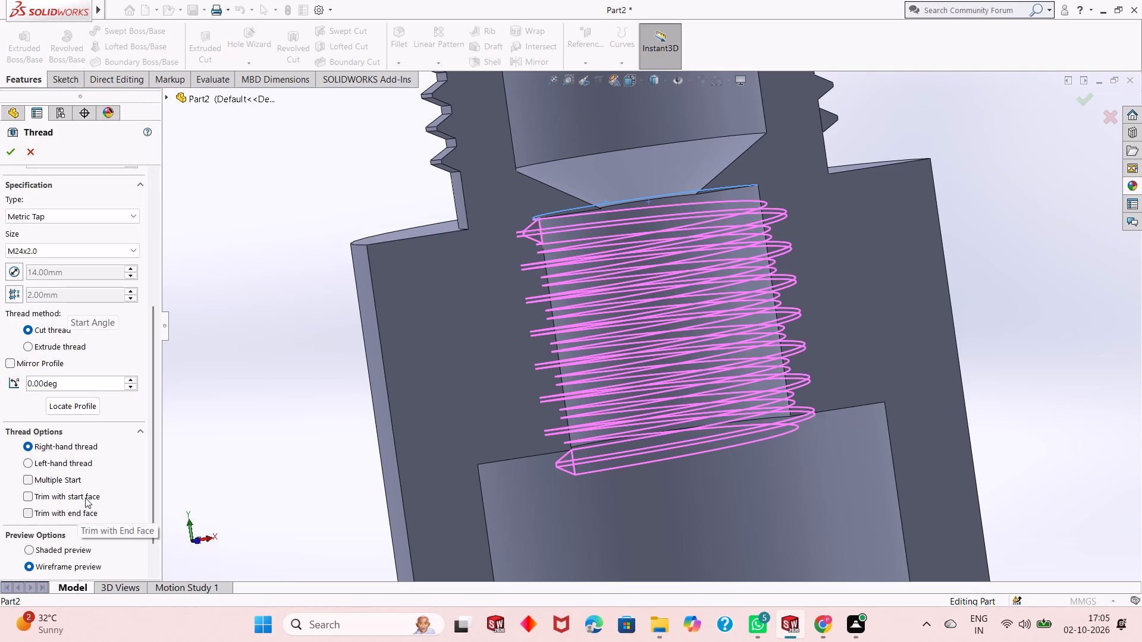
left_click(87, 495)
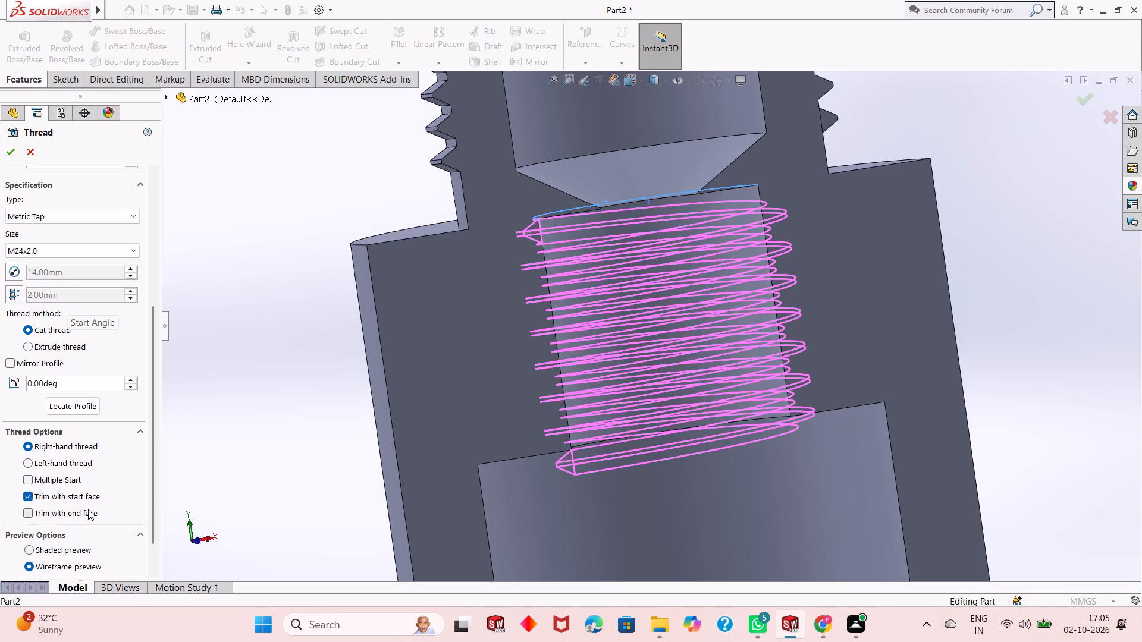
left_click(88, 509)
middle_click_drag(307, 488, 308, 465)
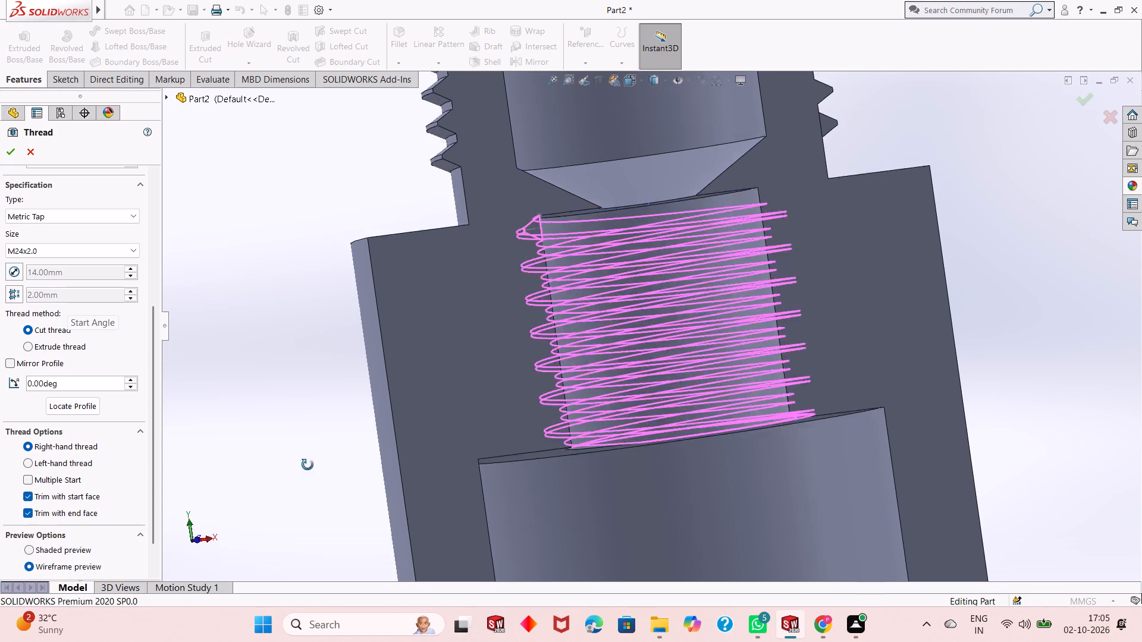
middle_click_drag(308, 465, 301, 464)
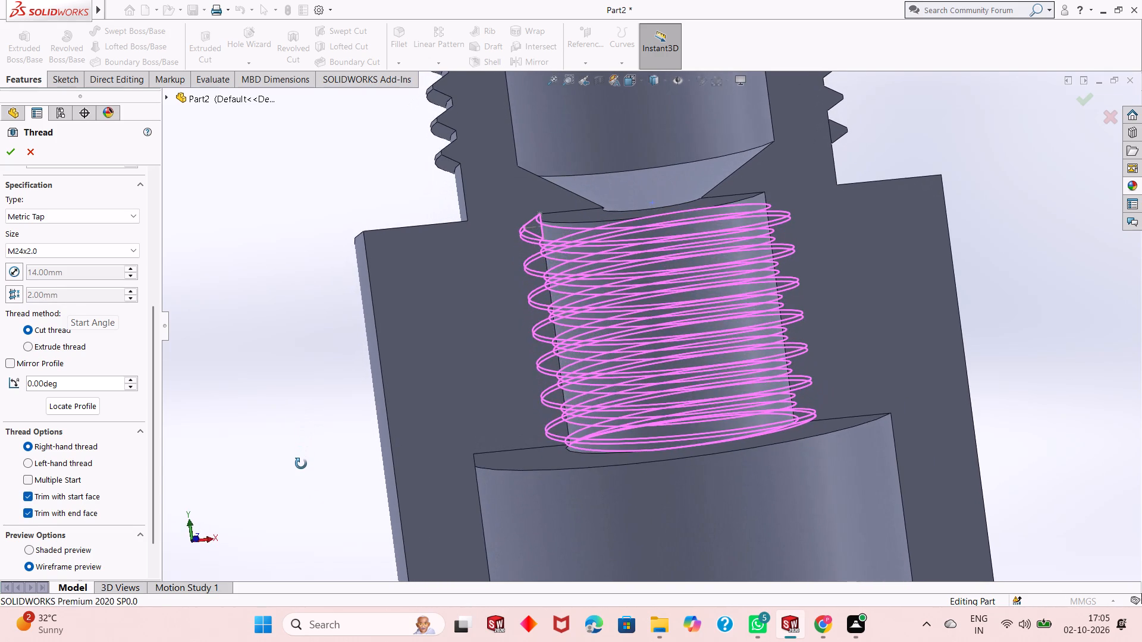
middle_click_drag(301, 464, 301, 484)
scroll(162, 457, "down", 2)
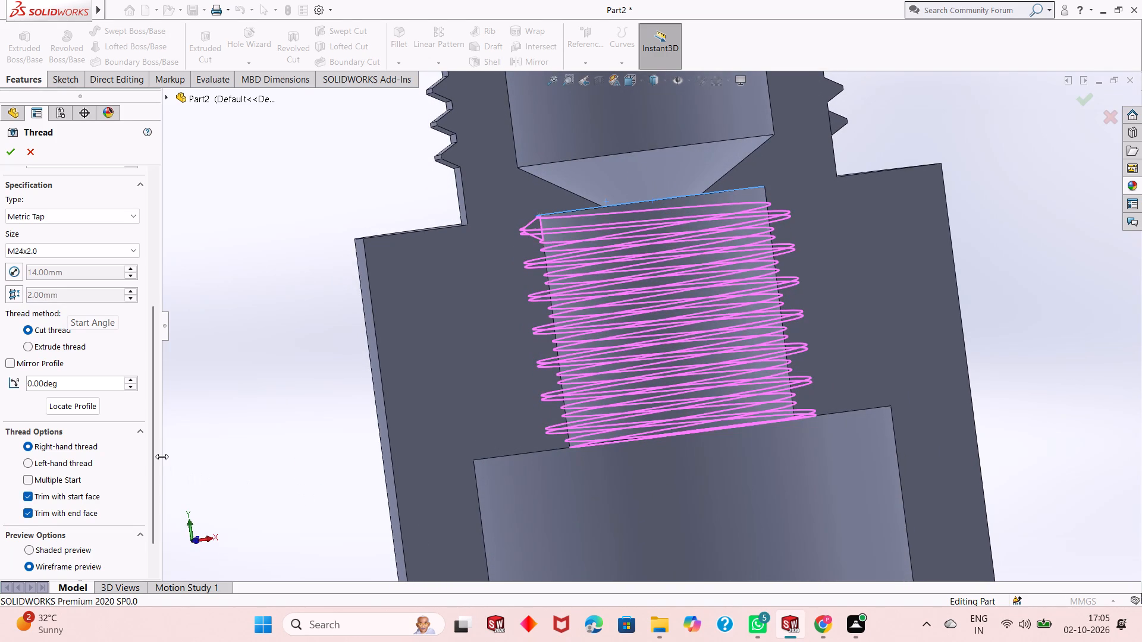
scroll(162, 457, "down", 4)
scroll(152, 443, "up", 3)
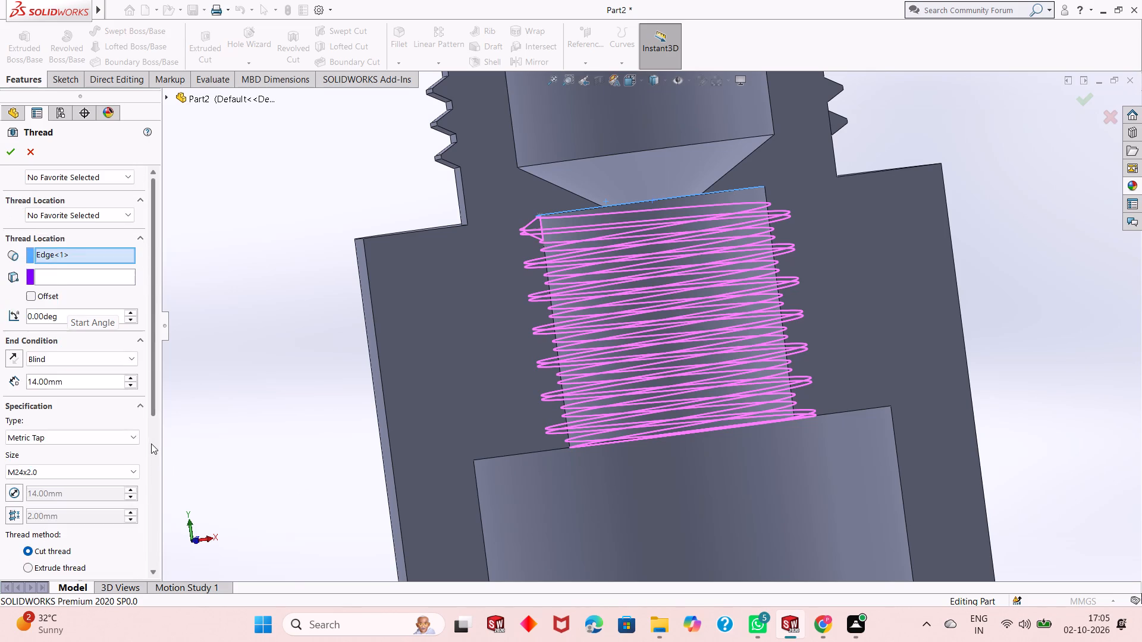
scroll(151, 443, "down", 3)
scroll(151, 443, "up", 2)
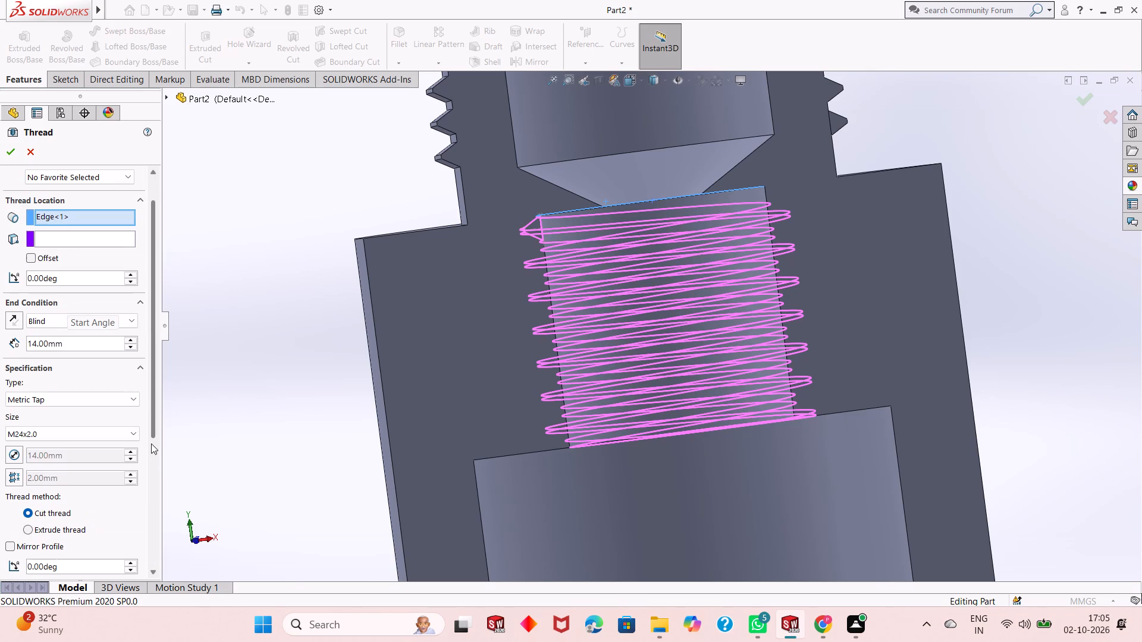
left_click(14, 146)
Examine the passage's new internal thread in the section, including its ends at the conical hole and the lower bore.
scroll(290, 354, "up", 1)
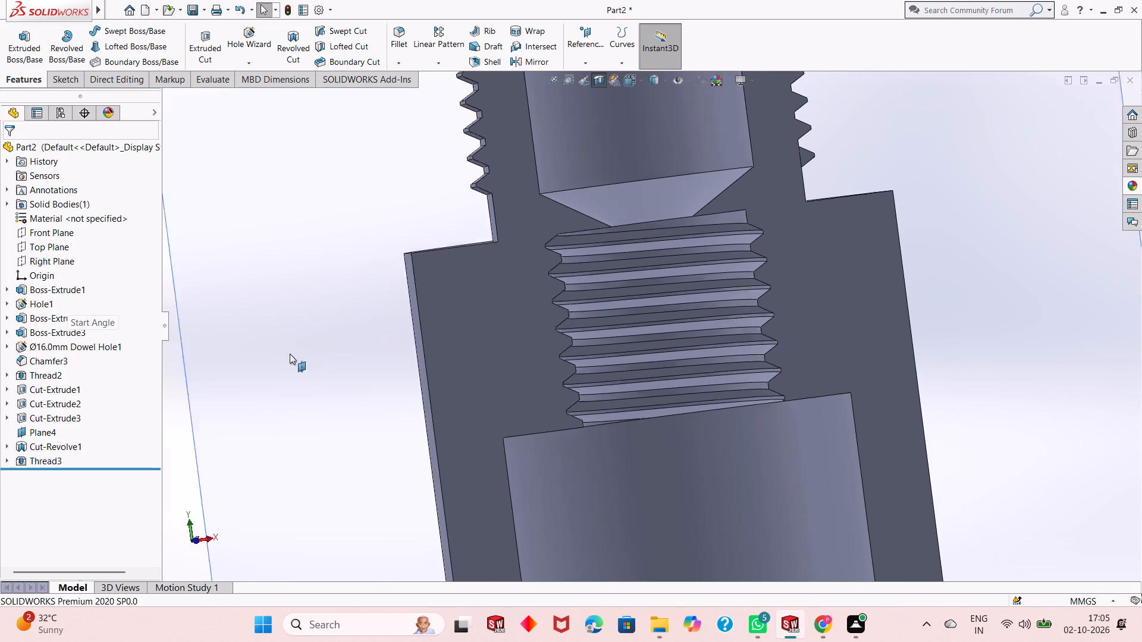
scroll(290, 354, "up", 1)
middle_click_drag(629, 375, 613, 379)
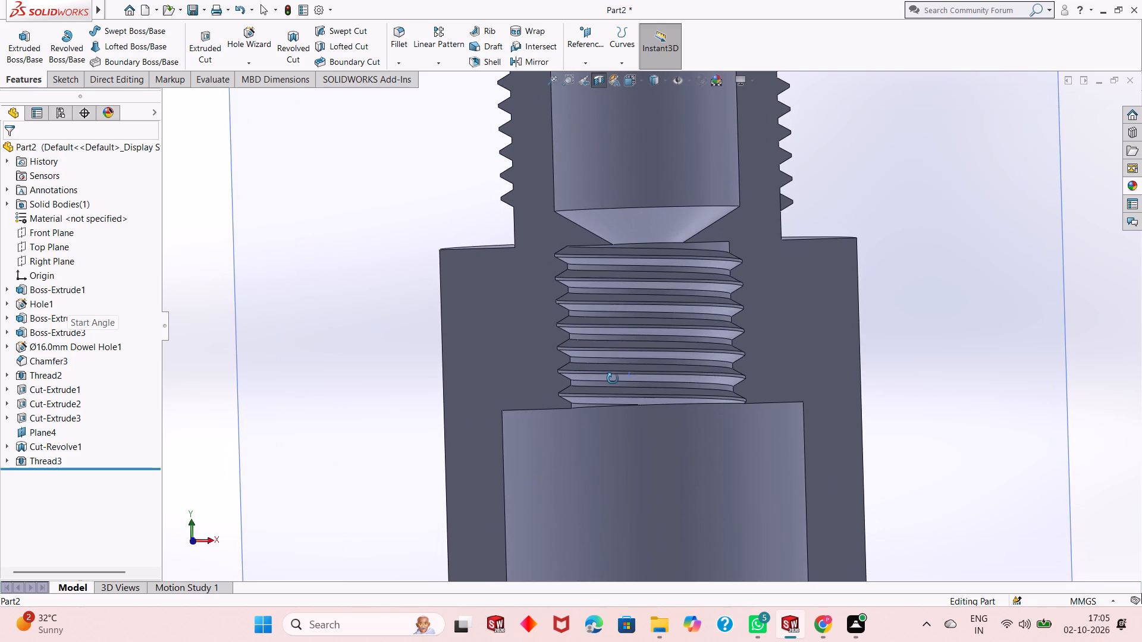
middle_click_drag(613, 379, 613, 381)
scroll(613, 381, "up", 1)
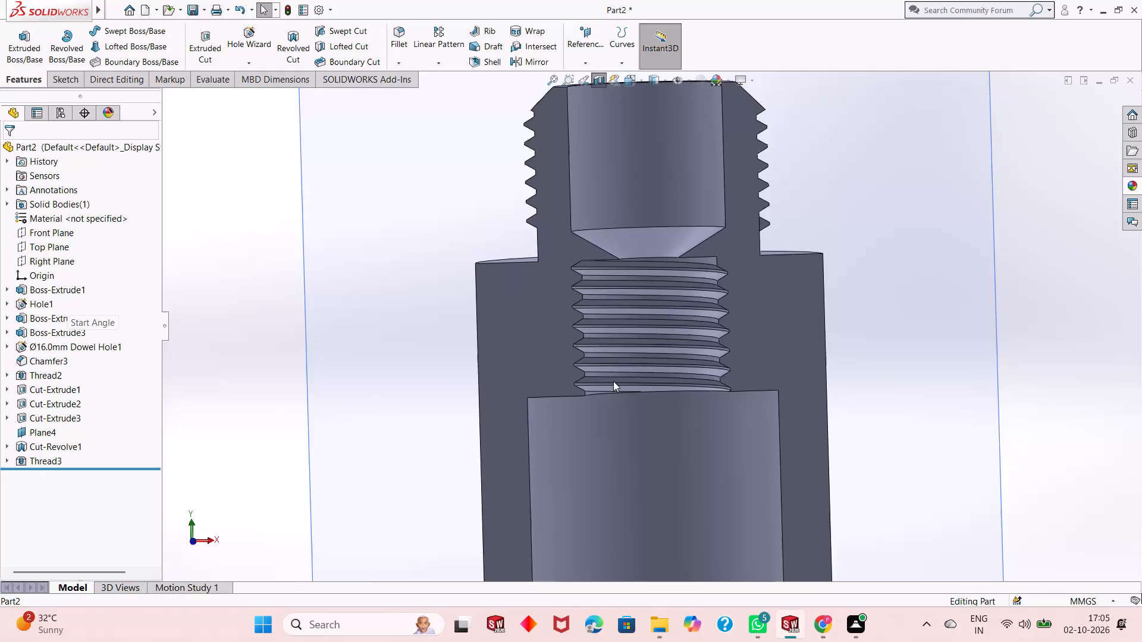
scroll(613, 381, "up", 2)
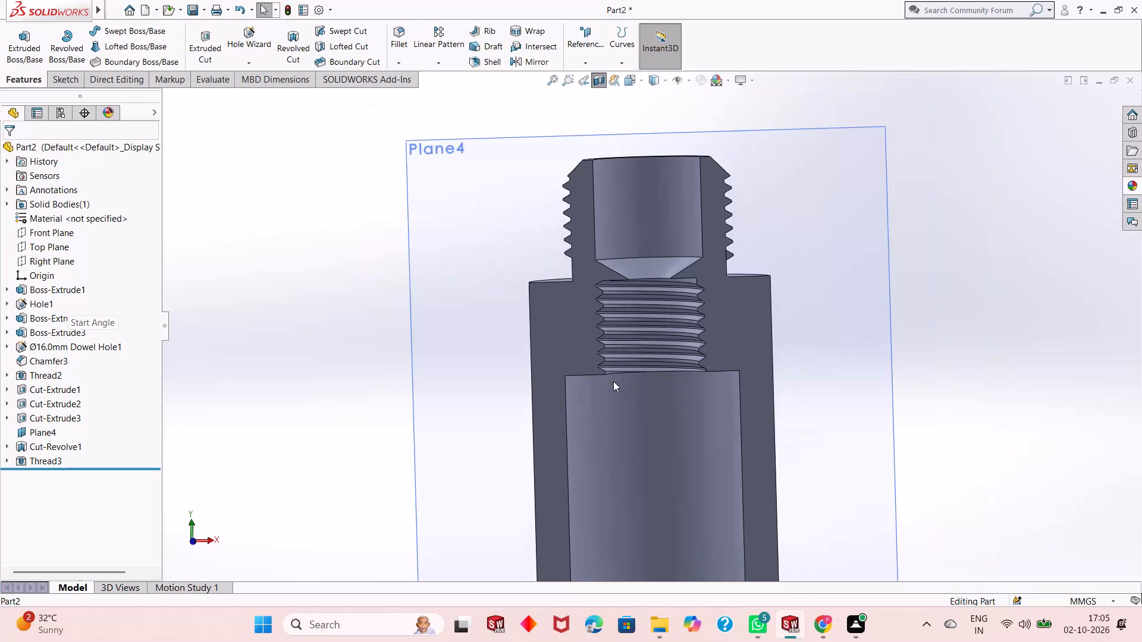
scroll(613, 381, "down", 1)
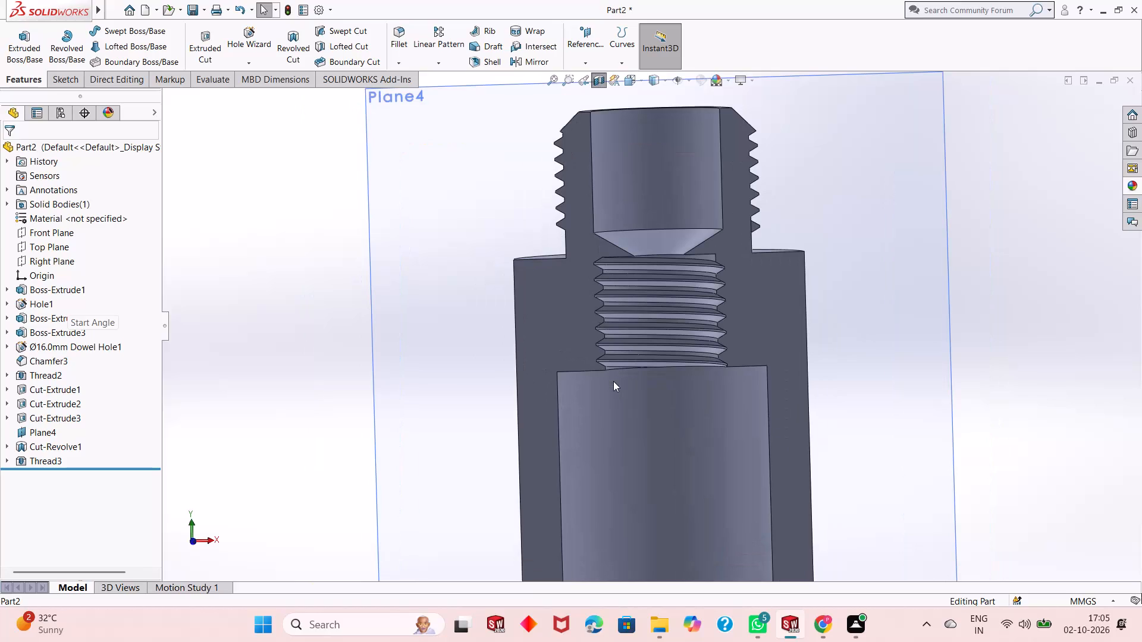
scroll(611, 270, "down", 3)
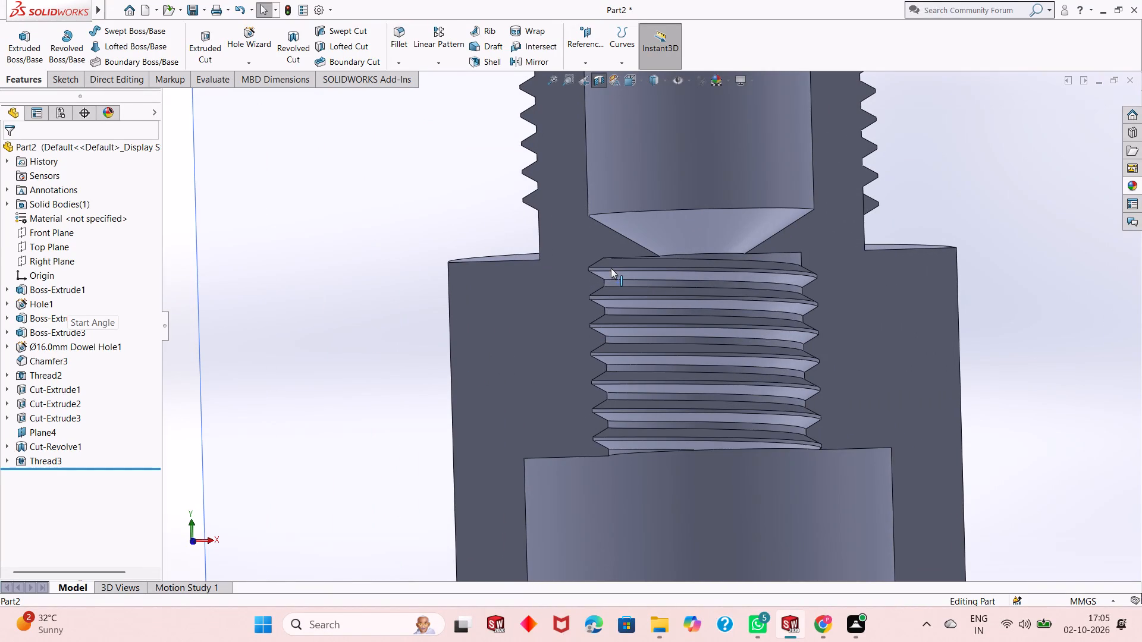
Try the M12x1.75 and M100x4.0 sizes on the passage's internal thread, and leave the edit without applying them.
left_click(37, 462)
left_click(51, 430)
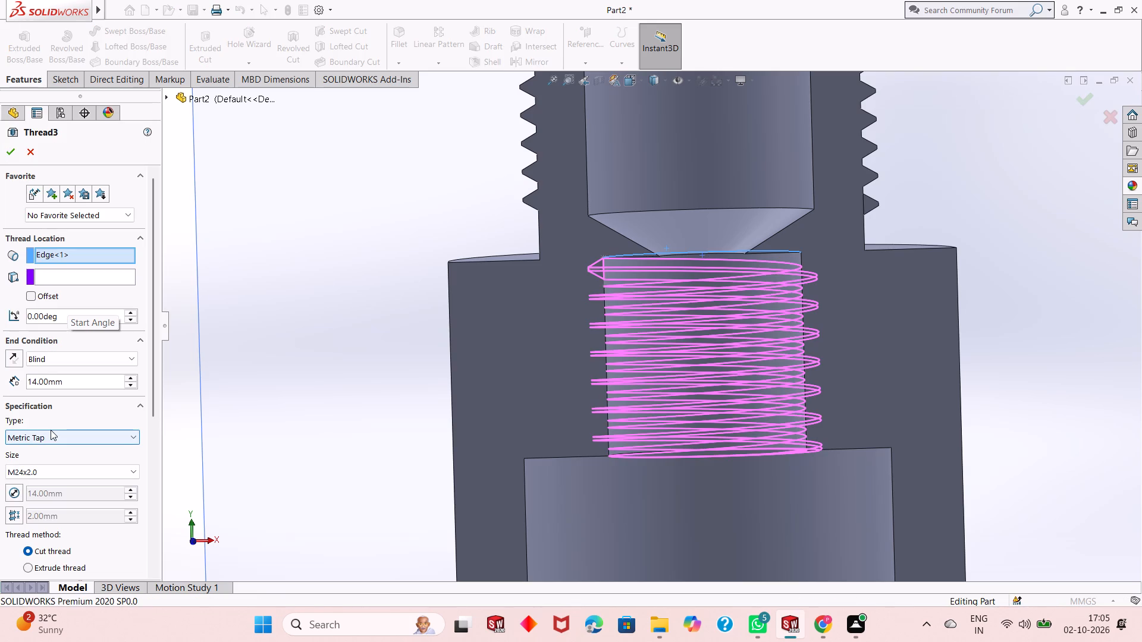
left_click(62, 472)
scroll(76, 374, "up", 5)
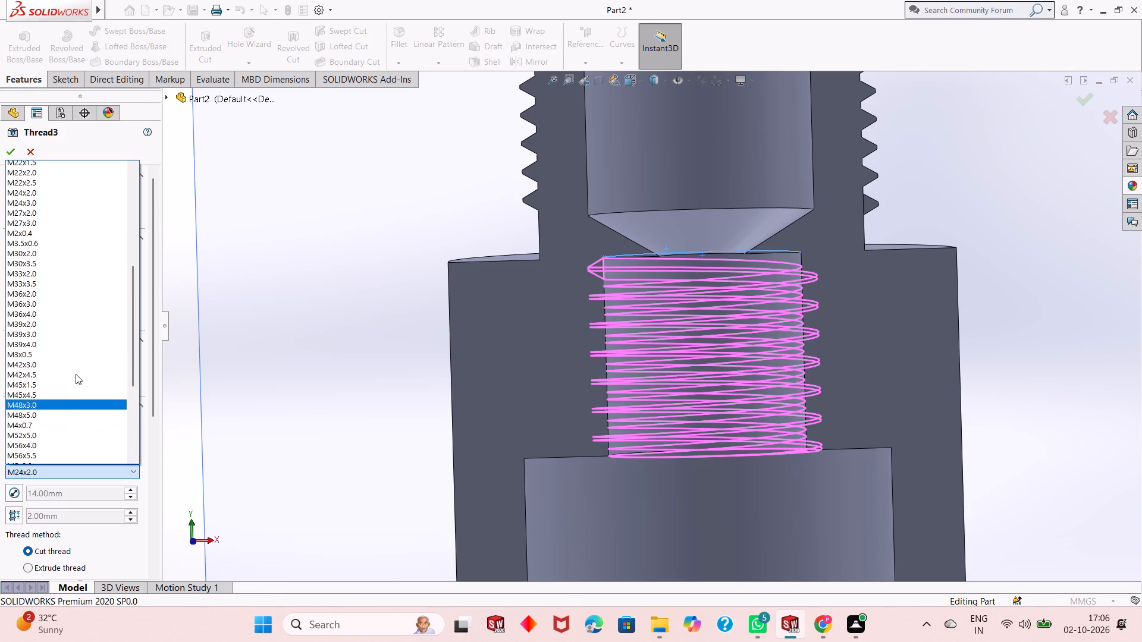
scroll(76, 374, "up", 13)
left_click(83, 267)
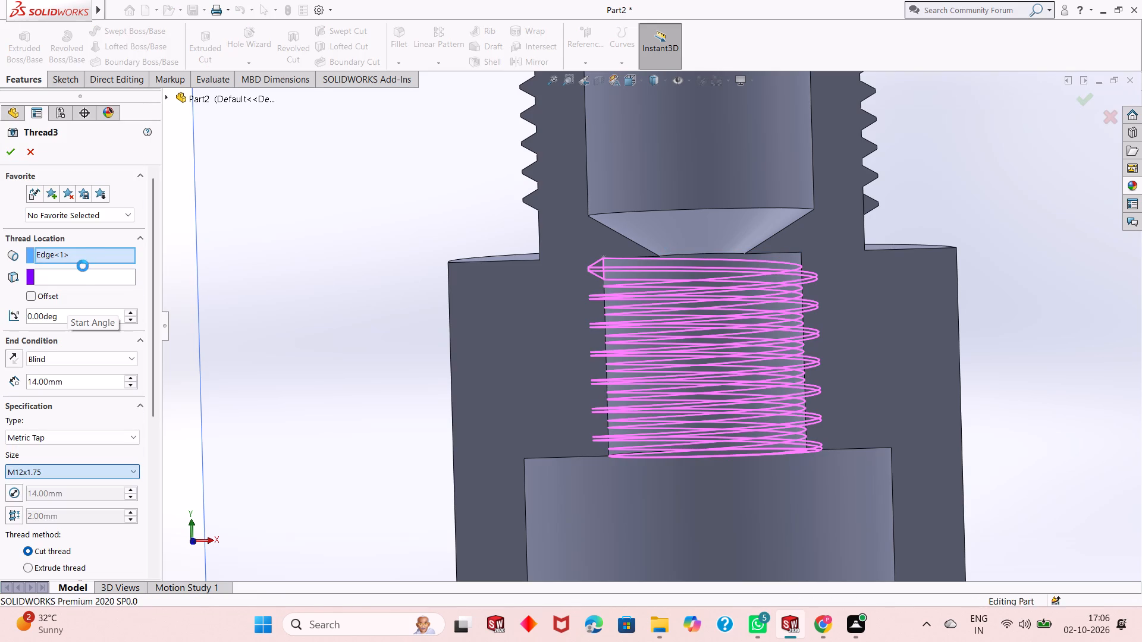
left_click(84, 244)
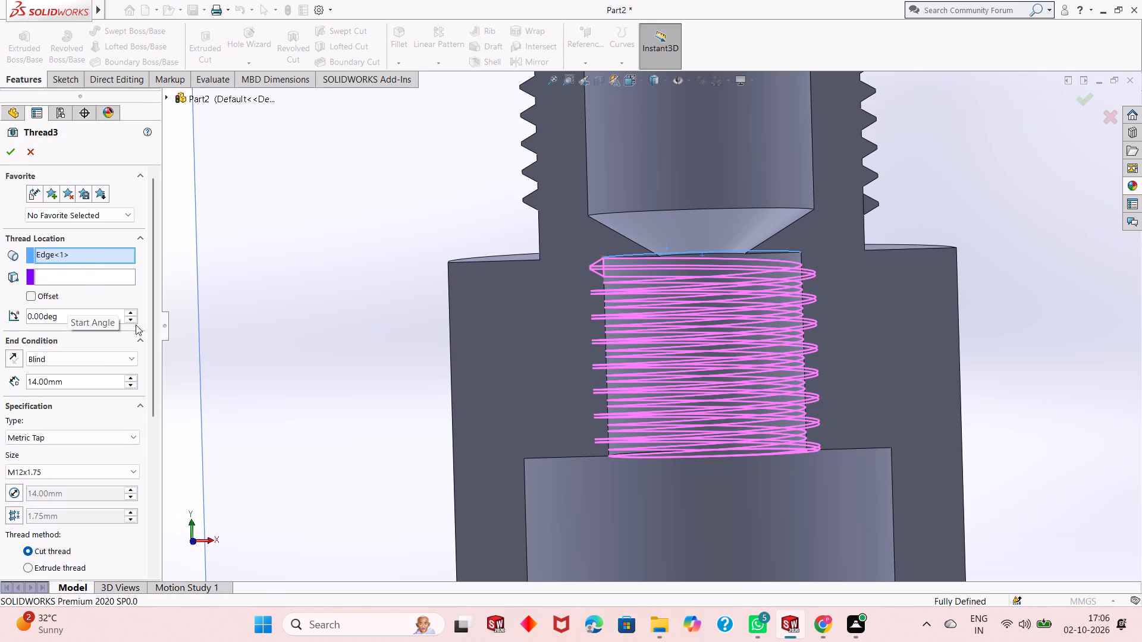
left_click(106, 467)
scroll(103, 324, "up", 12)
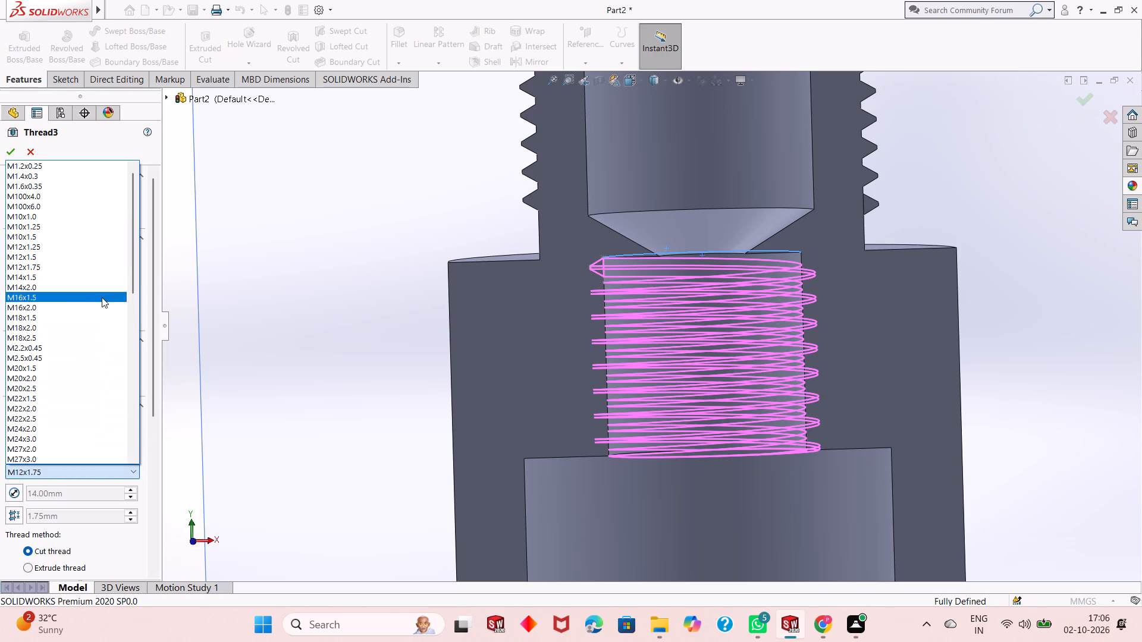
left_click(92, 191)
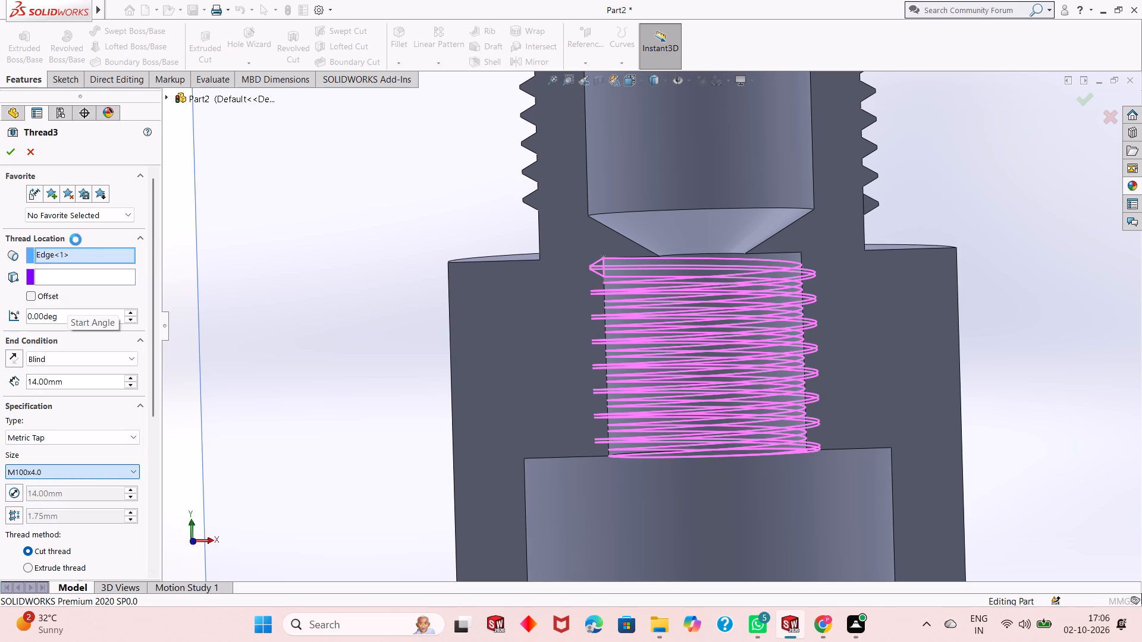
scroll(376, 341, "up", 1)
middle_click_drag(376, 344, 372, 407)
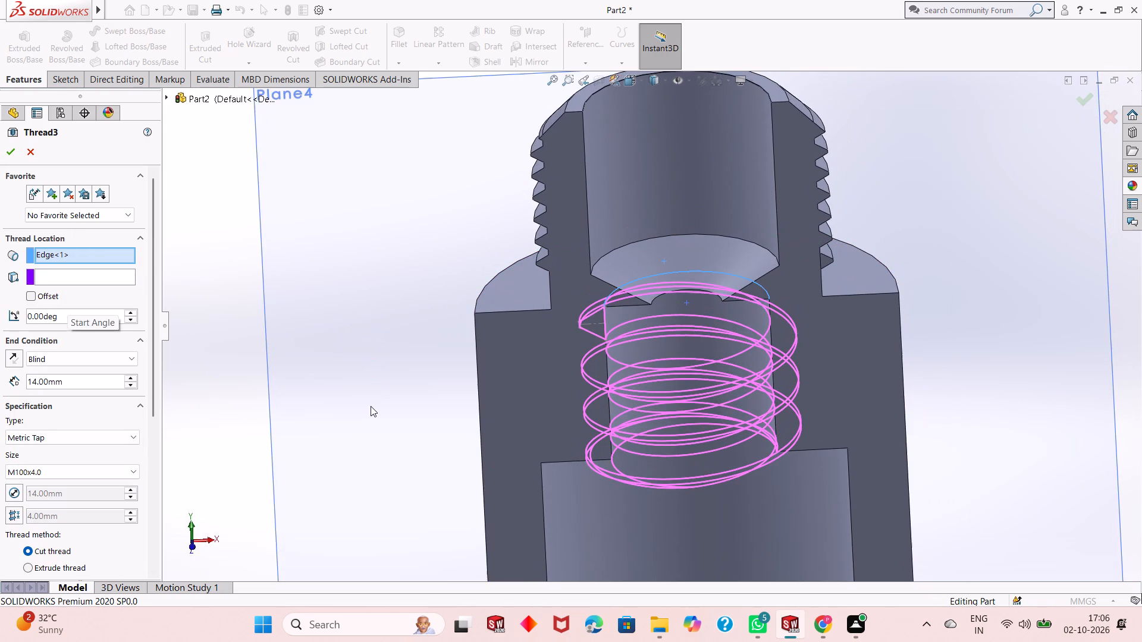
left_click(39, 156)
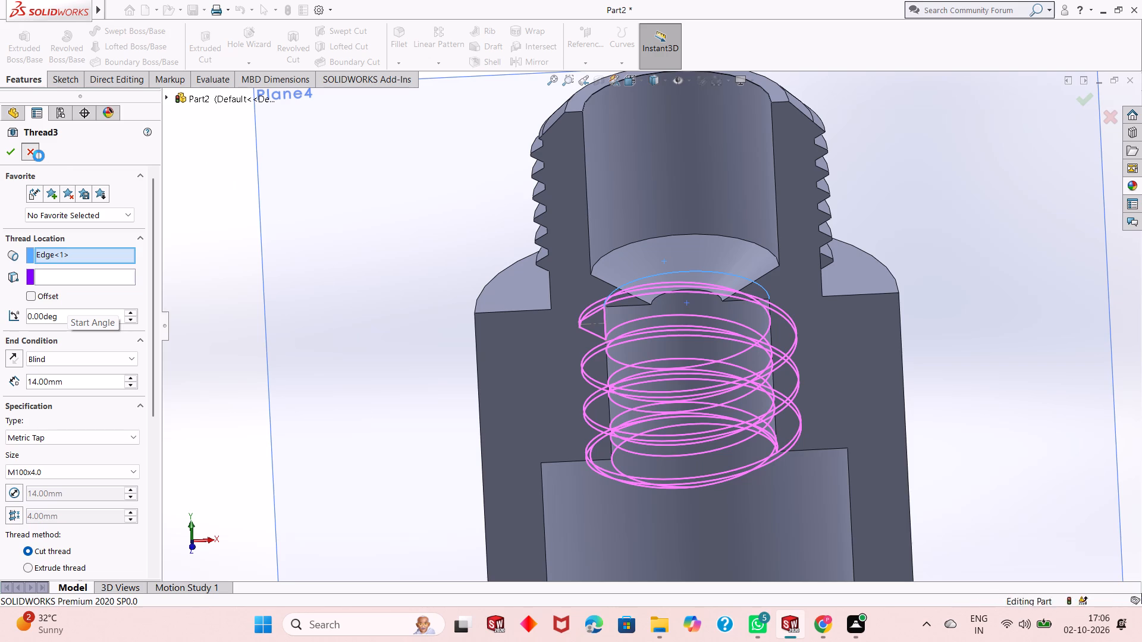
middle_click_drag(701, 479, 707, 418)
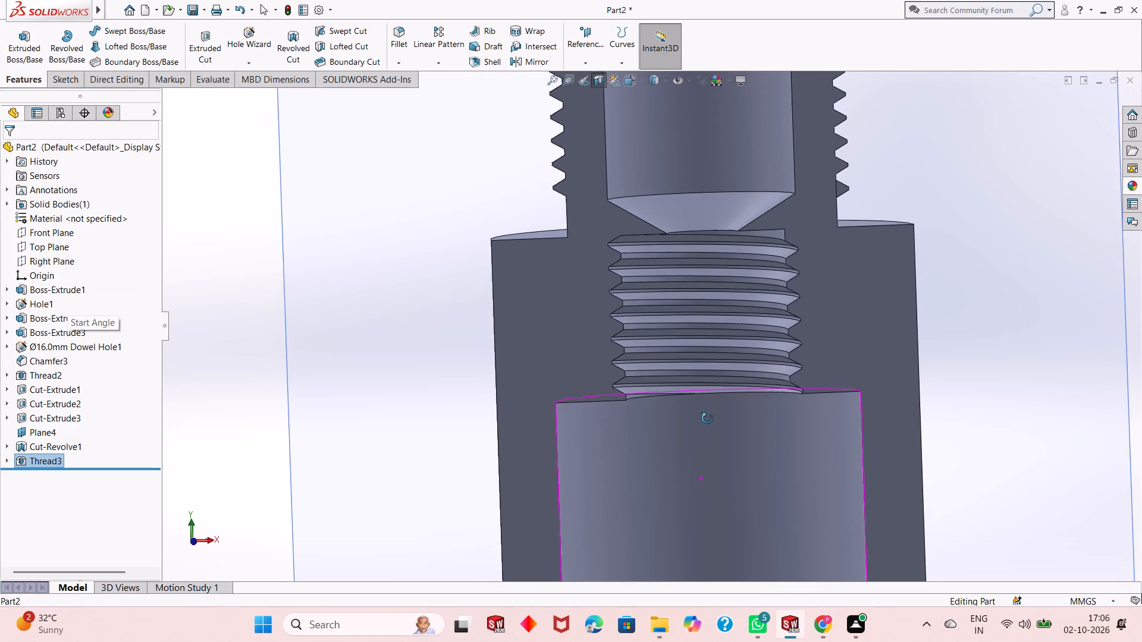
Undo the passage's internal thread and the revolved cut beneath it, going back into the passage's profile sketch.
middle_click_drag(707, 418, 708, 418)
key("ctrl+z")
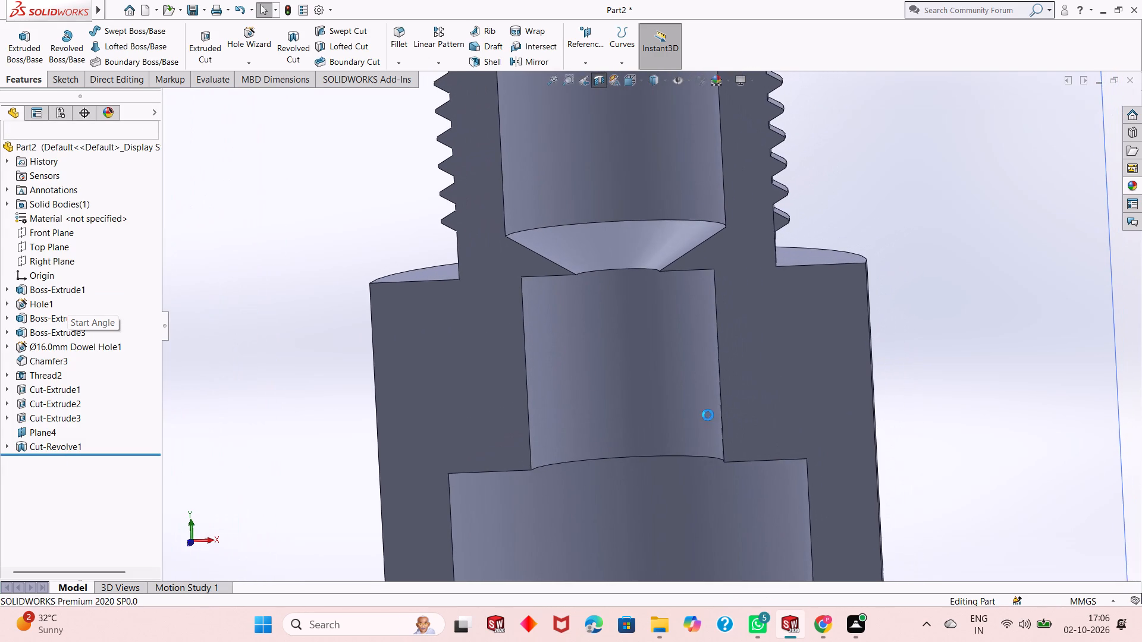
key("ctrl+z")
Set the width of the passage's rectangular profile to 5 mm.
scroll(531, 345, "up", 1)
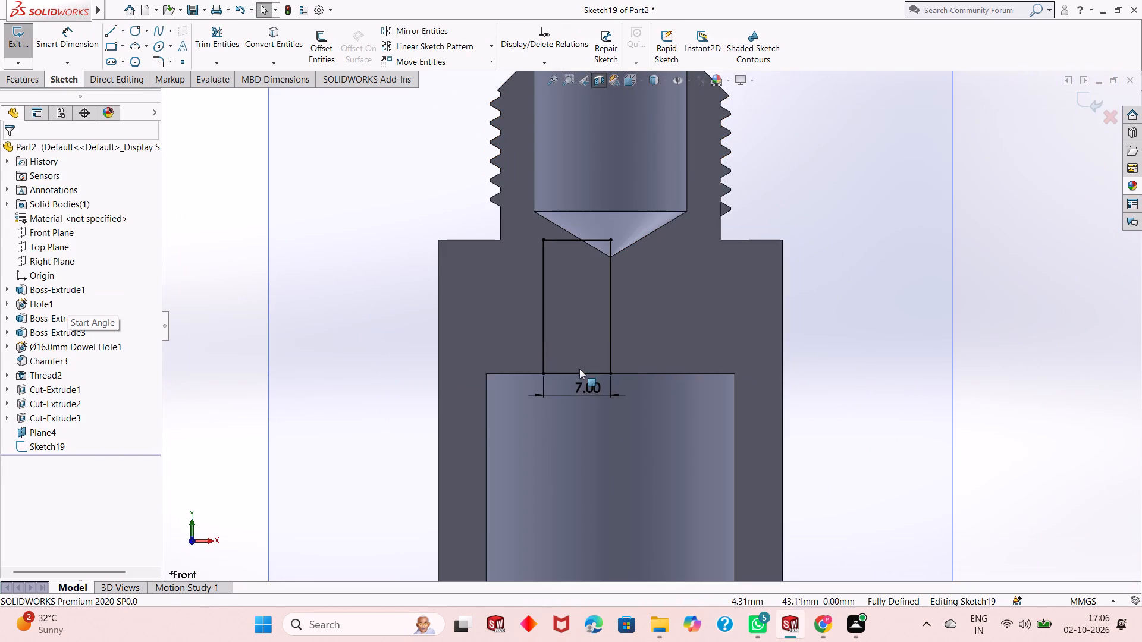
double_click(592, 385)
key("5")
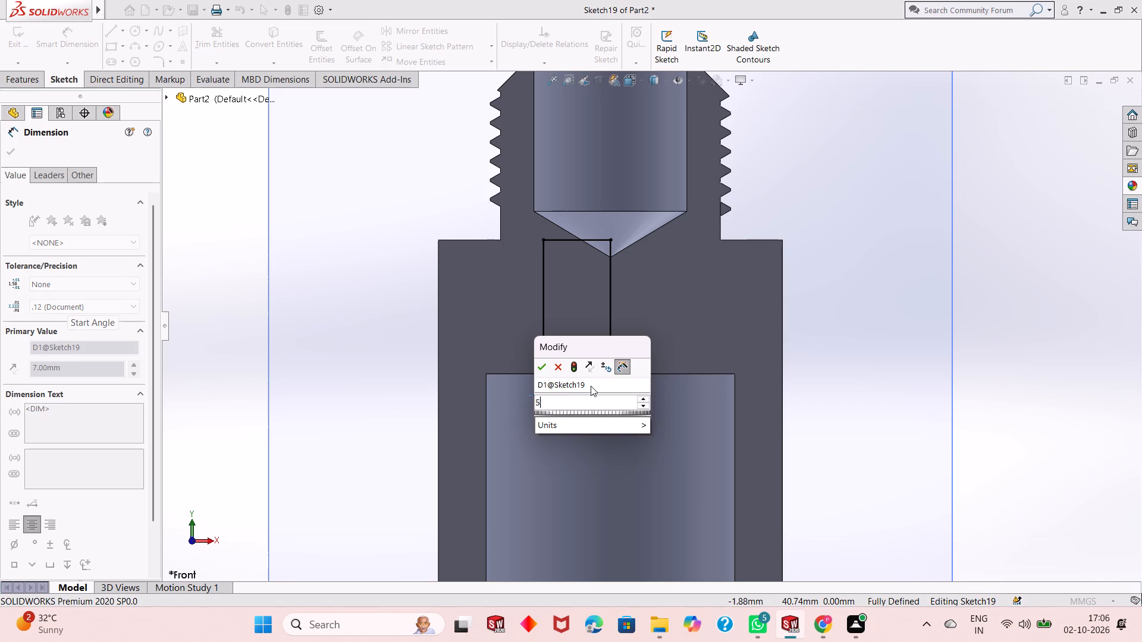
key("Return")
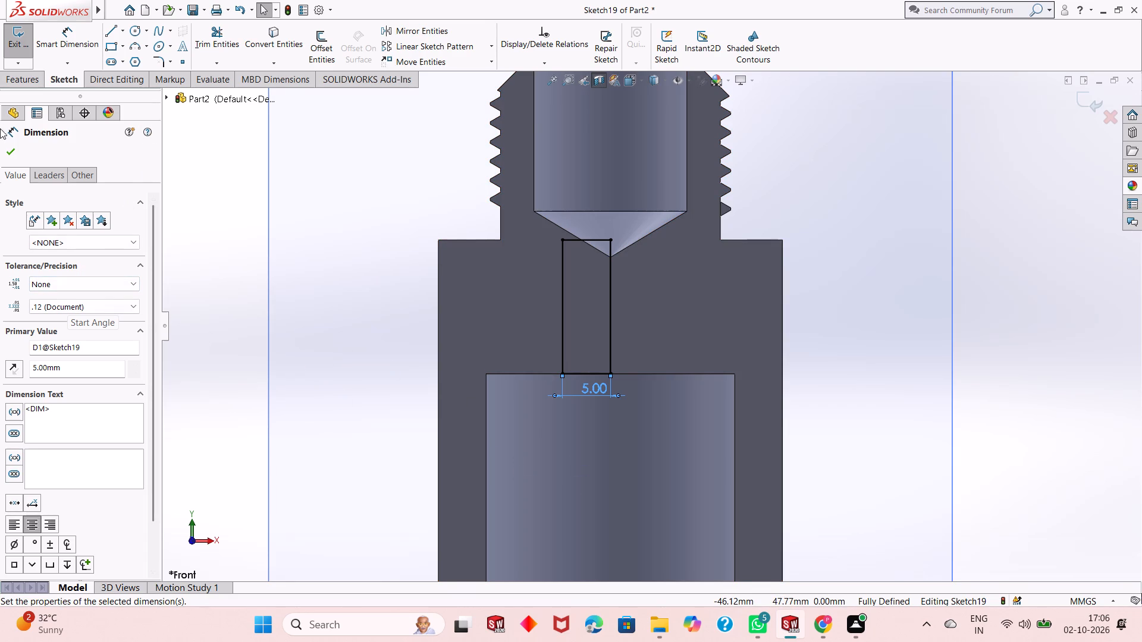
left_click(7, 148)
Cut-revolve the narrowed rectangular profile 360° about its vertical line on the bore axis.
left_click(26, 86)
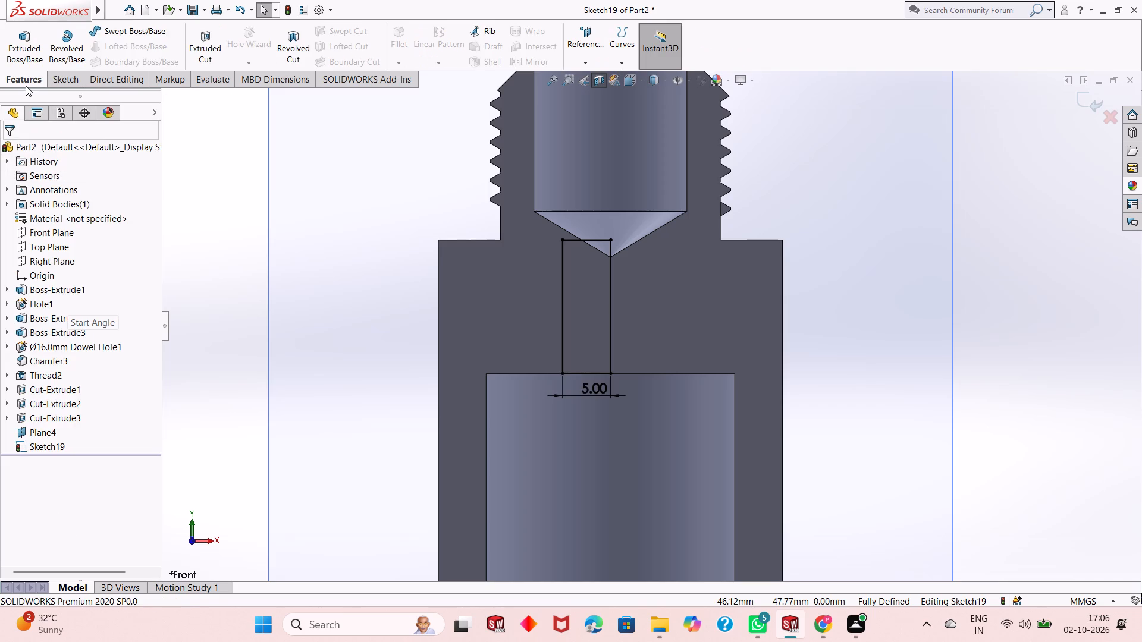
left_click(285, 43)
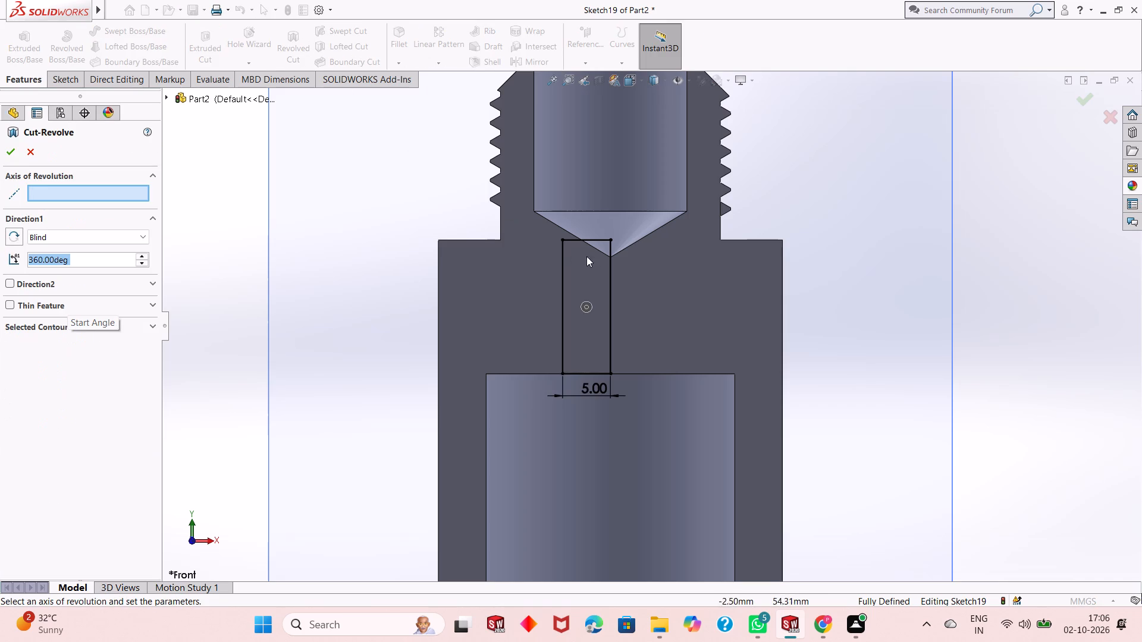
left_click(610, 275)
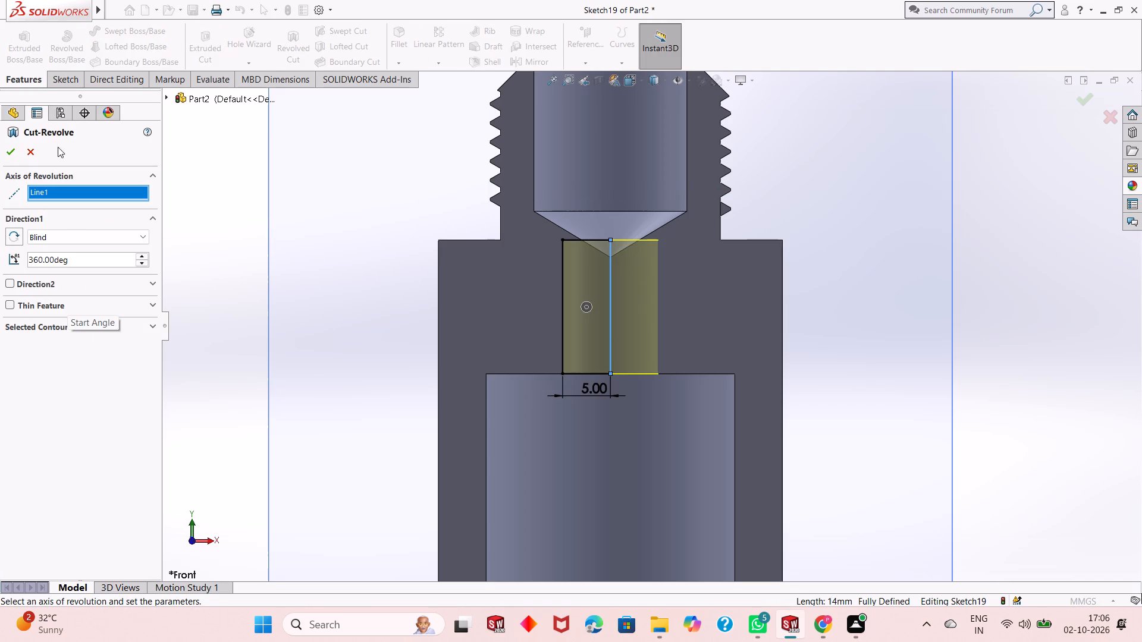
left_click(10, 157)
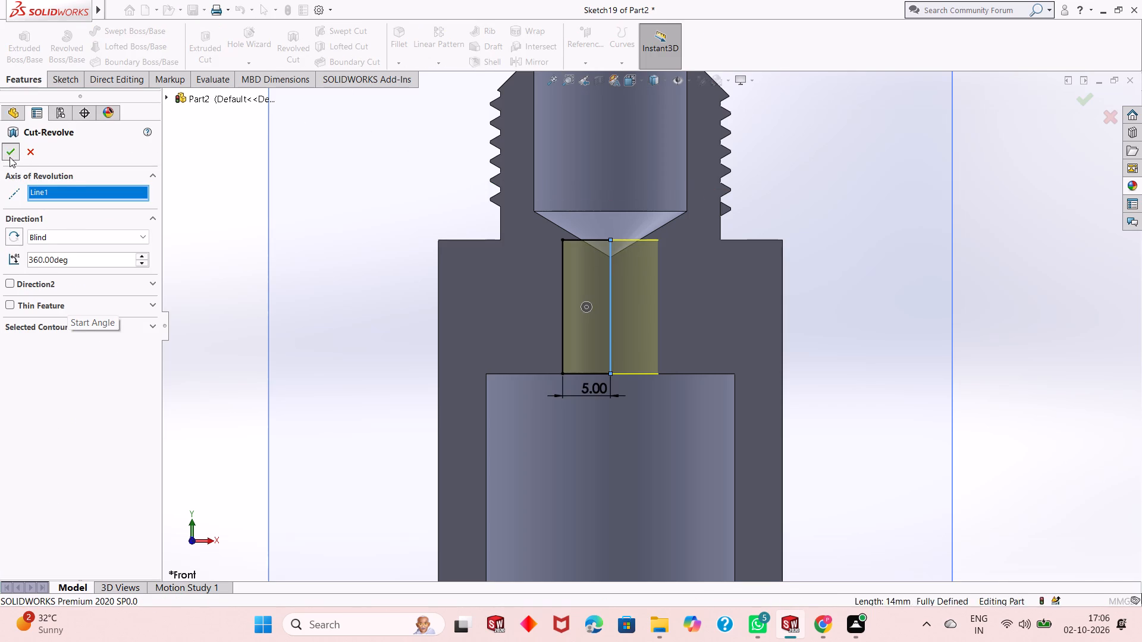
left_click(328, 282)
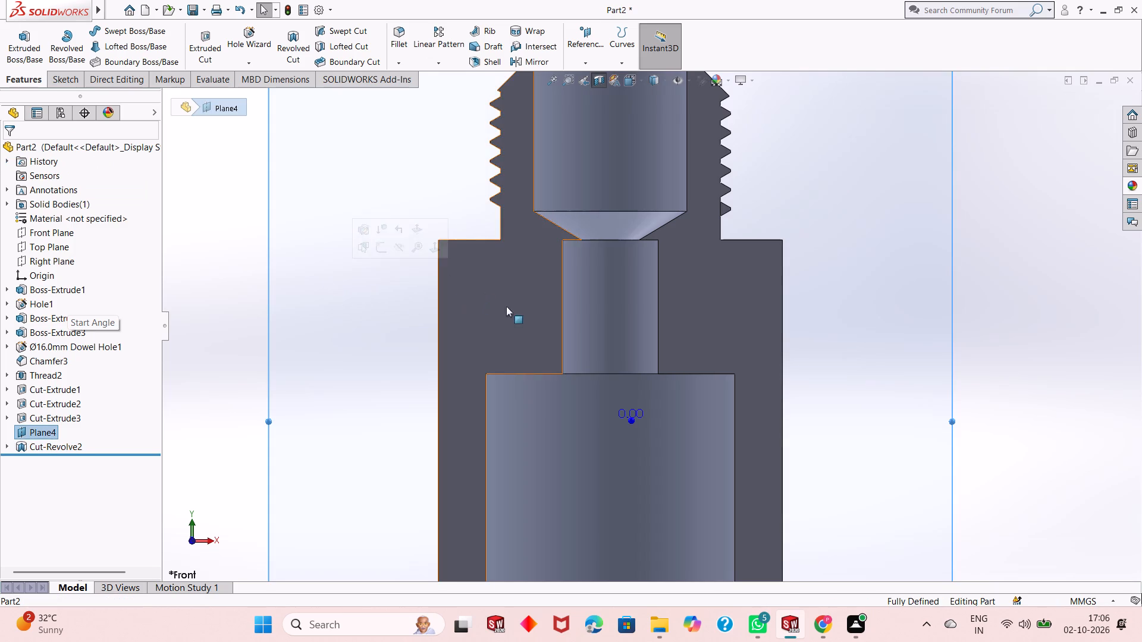
left_click(244, 294)
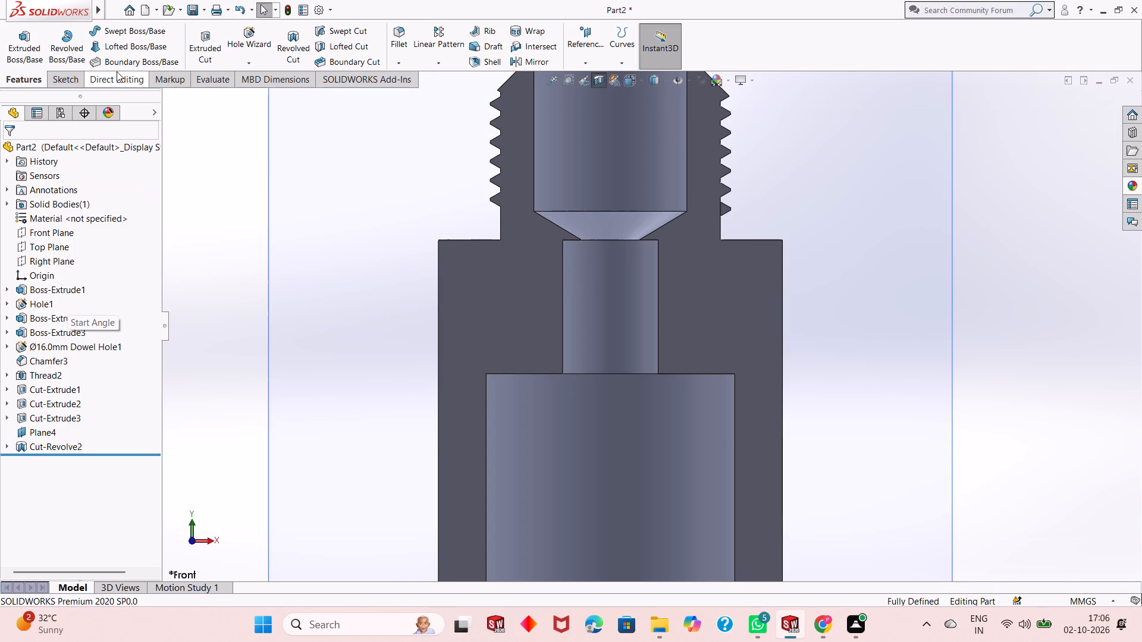
Cut a Thread from the narrowed passage's top circular edge: Metric Tap, M24x2.0, blind 14 mm deep.
left_click(252, 66)
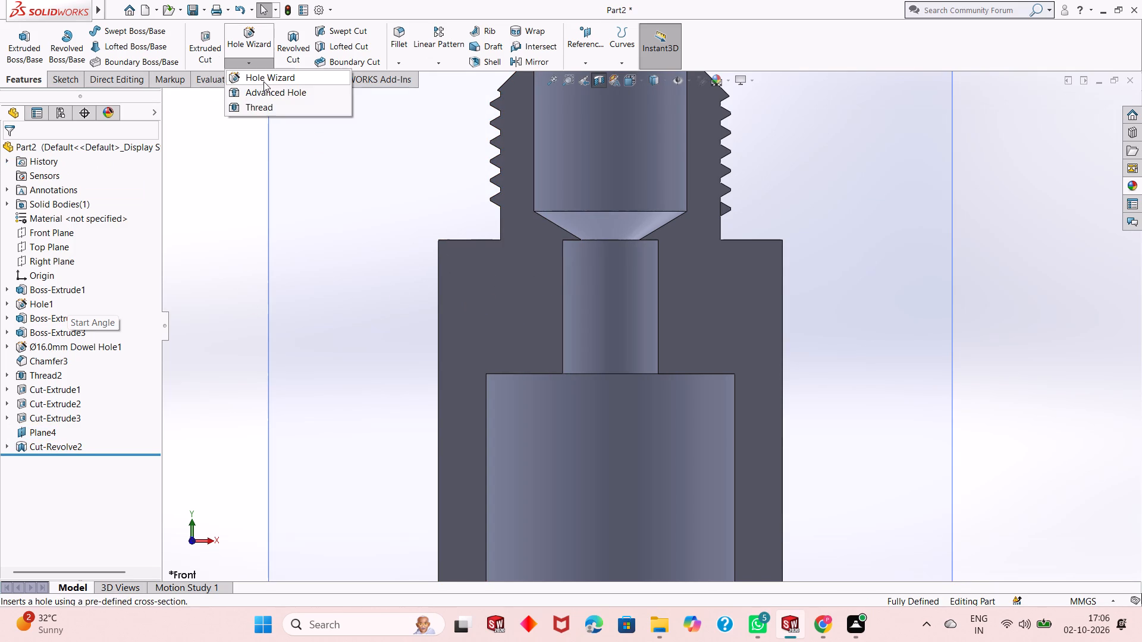
left_click(269, 104)
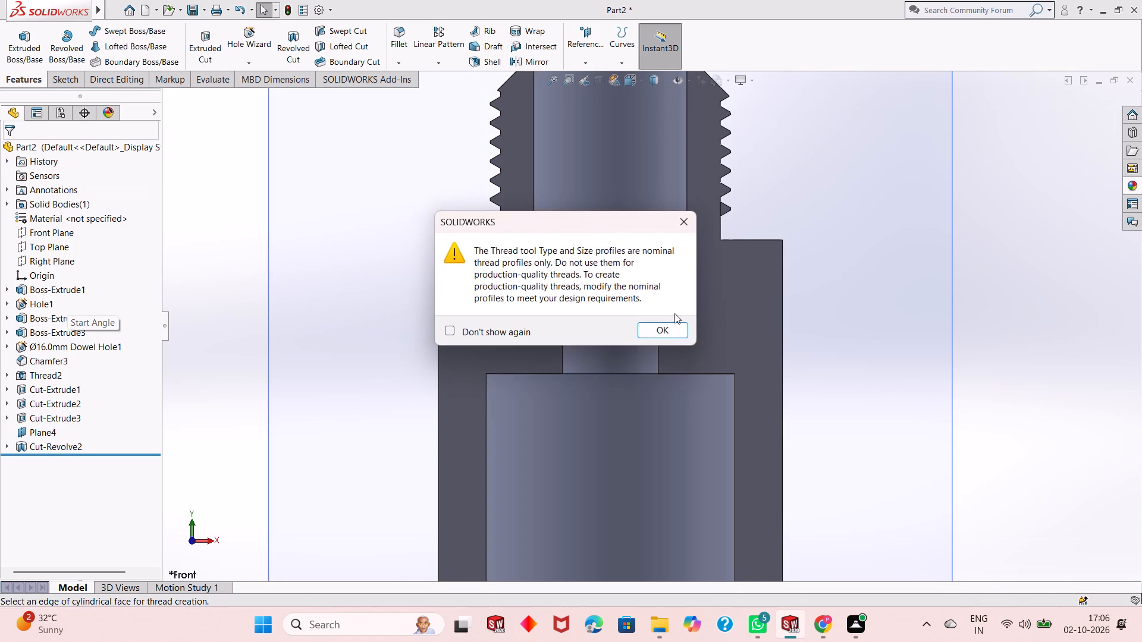
left_click(665, 332)
middle_click_drag(742, 338, 694, 351)
scroll(548, 259, "down", 2)
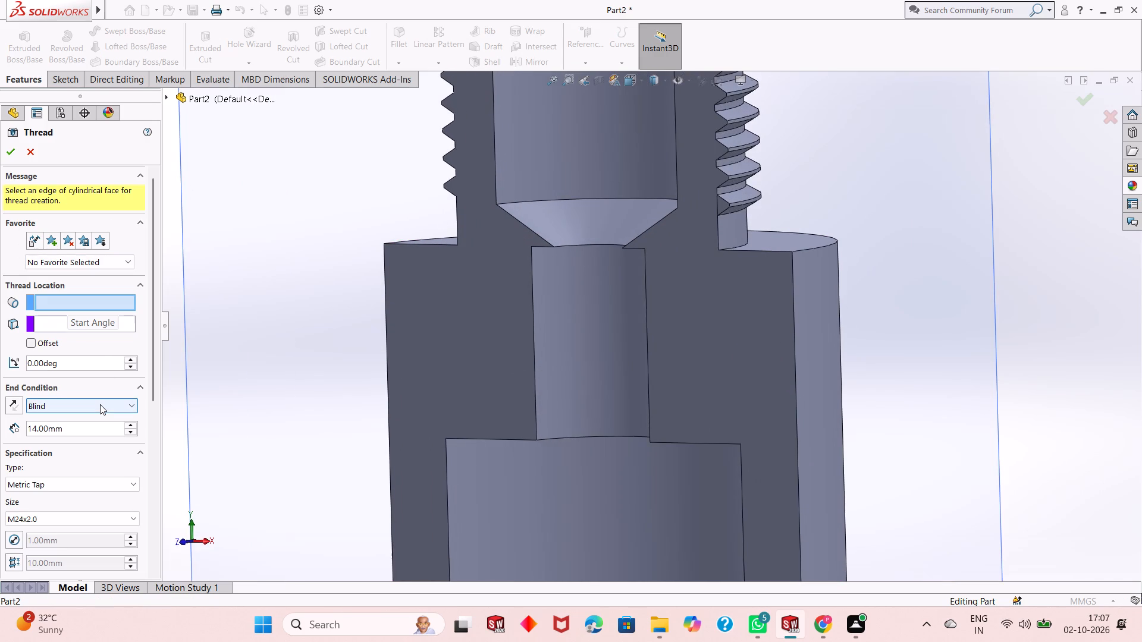
left_click(541, 249)
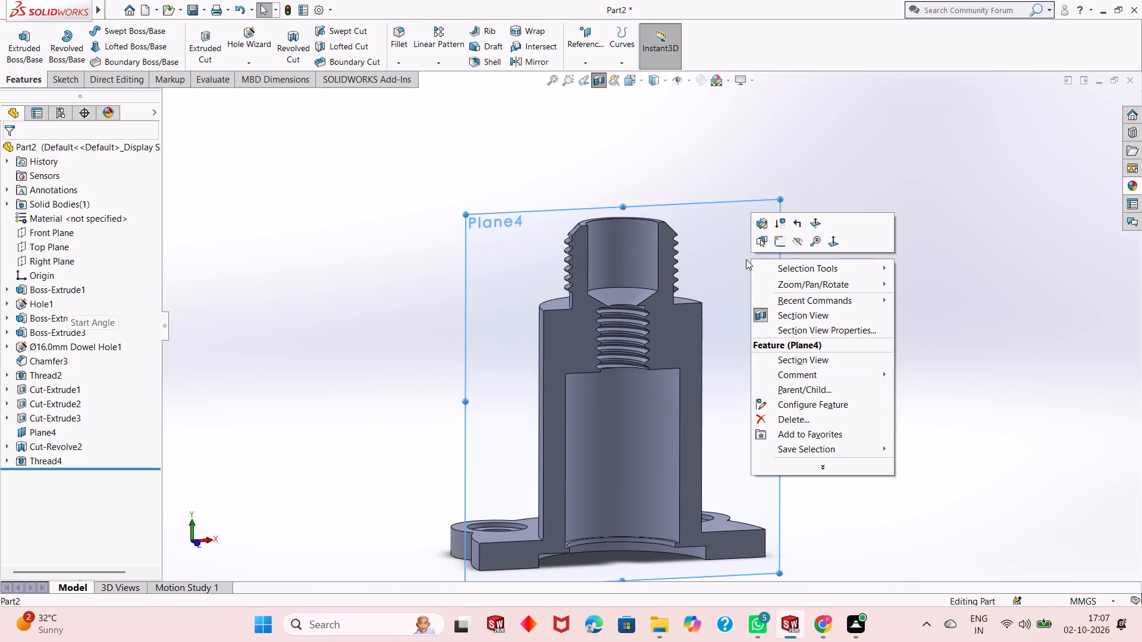
Hide the reference plane Plane4.
left_click(799, 245)
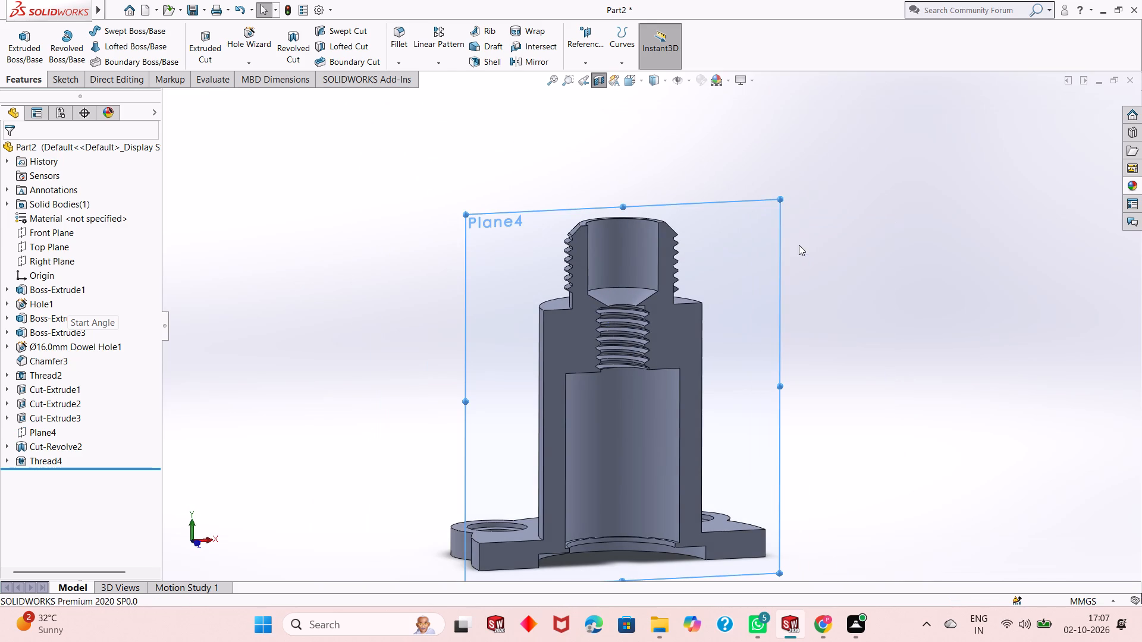
Examine the narrowed passage's internal thread in the section, including where it meets the conical hole and the lower bore.
middle_click_drag(671, 335, 669, 289)
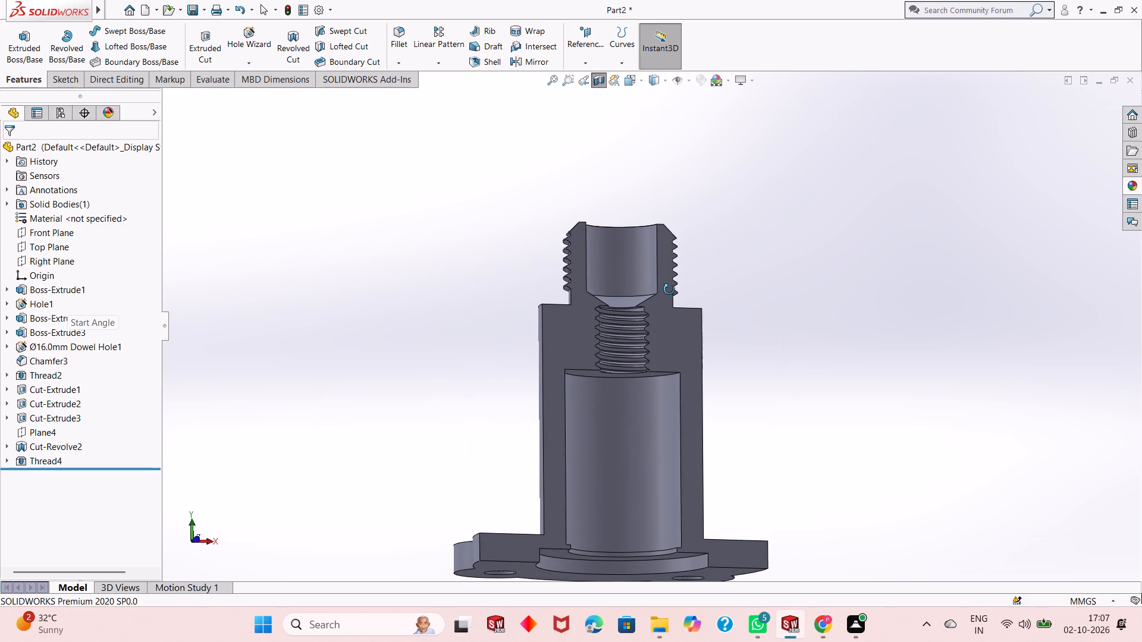
middle_click_drag(669, 289, 689, 287)
scroll(591, 372, "down", 3)
scroll(651, 318, "down", 4)
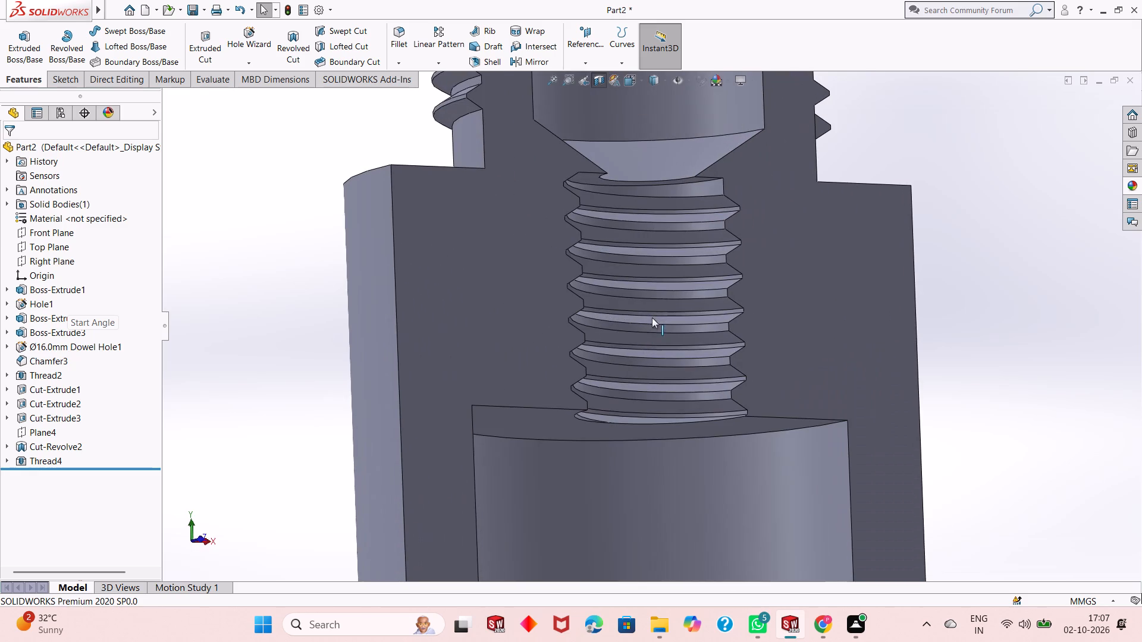
middle_click_drag(666, 357, 674, 375)
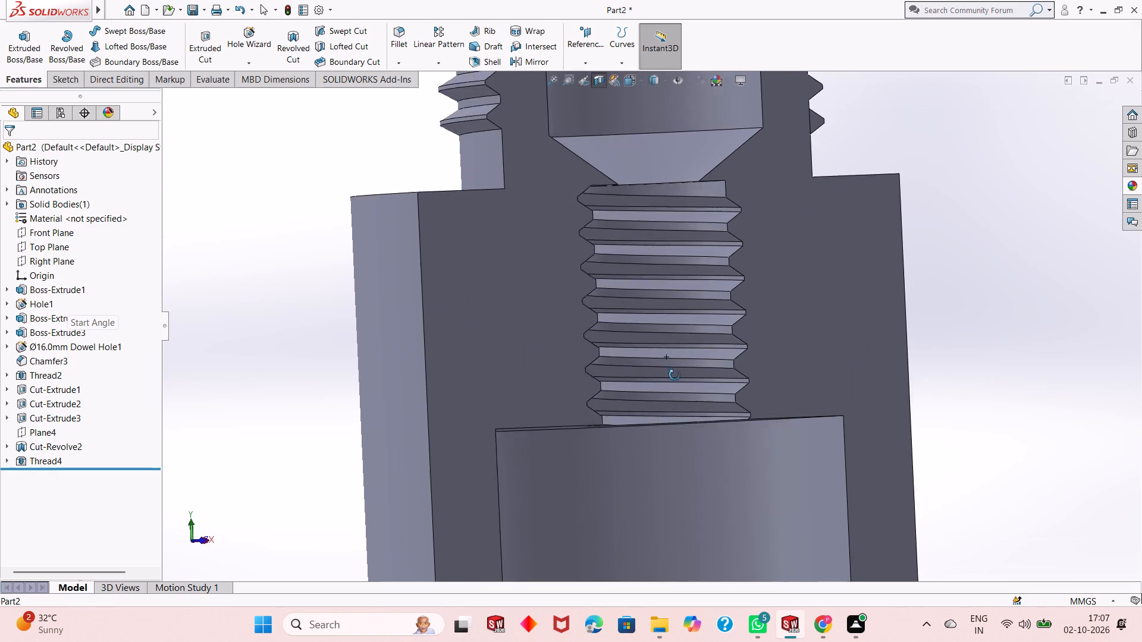
middle_click_drag(674, 375, 658, 386)
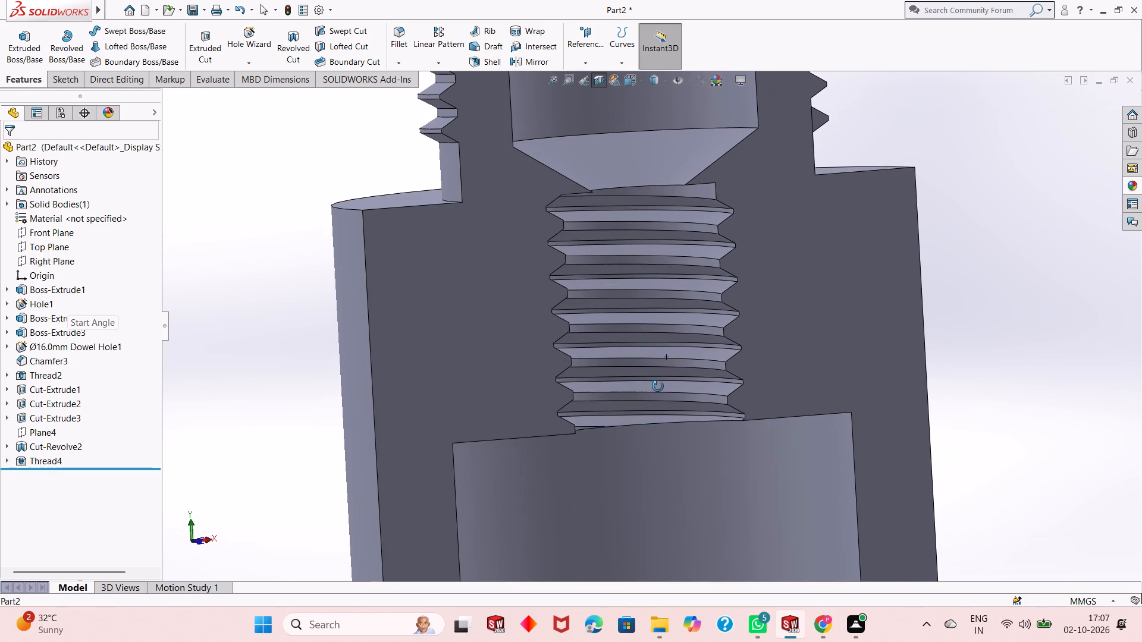
middle_click_drag(658, 386, 633, 388)
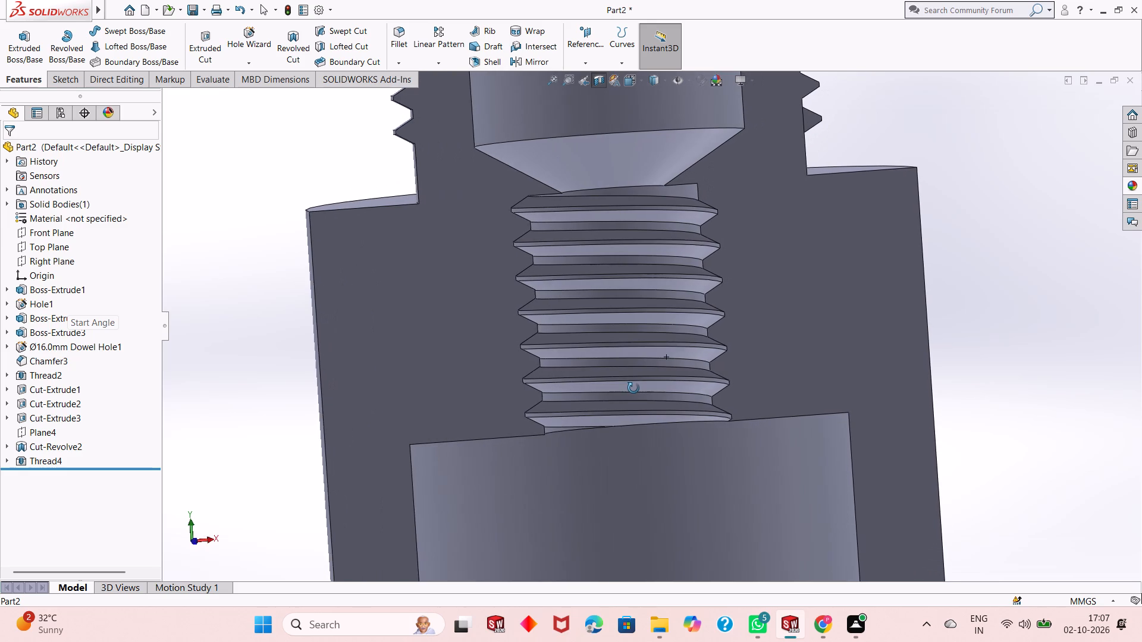
middle_click_drag(633, 388, 608, 393)
scroll(607, 383, "up", 2)
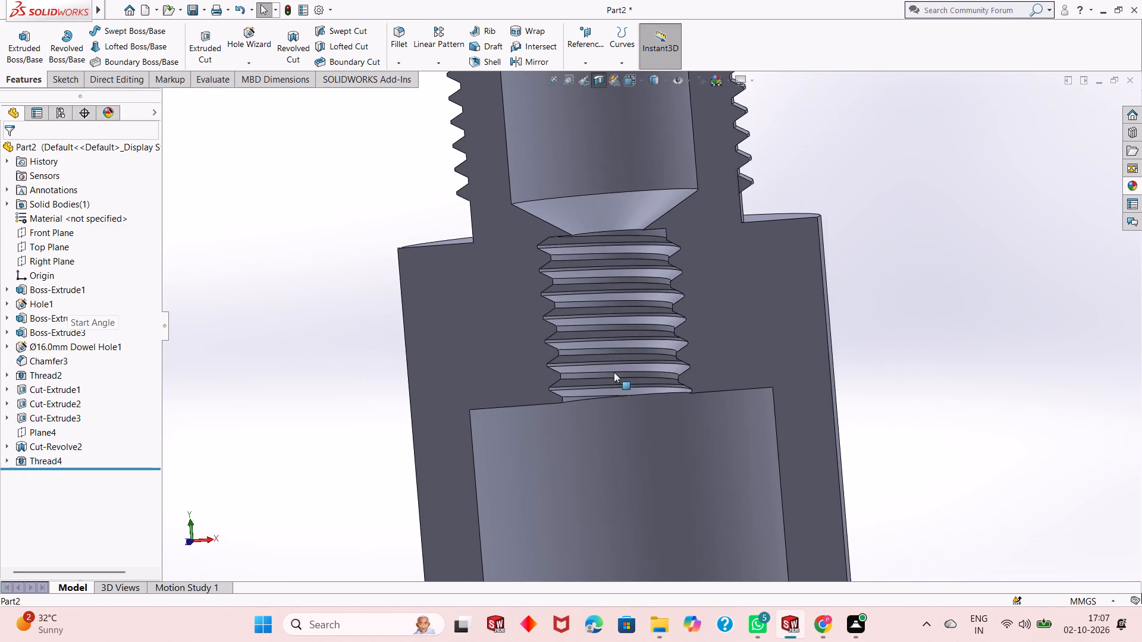
scroll(614, 372, "up", 3)
middle_click_drag(796, 316, 813, 307)
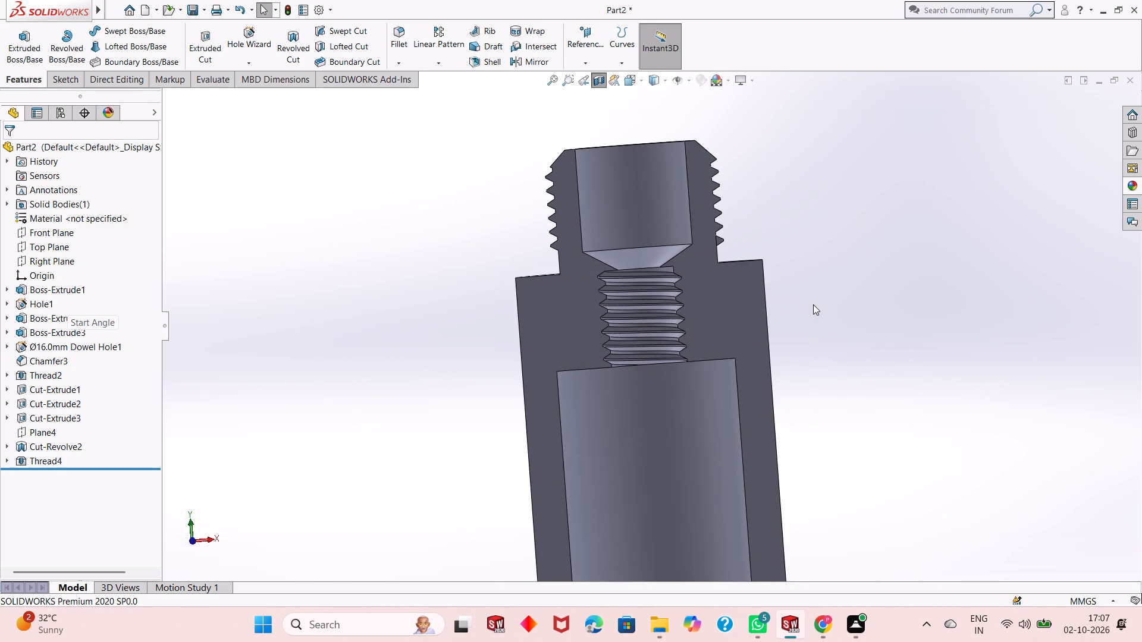
middle_click_drag(585, 364, 564, 359)
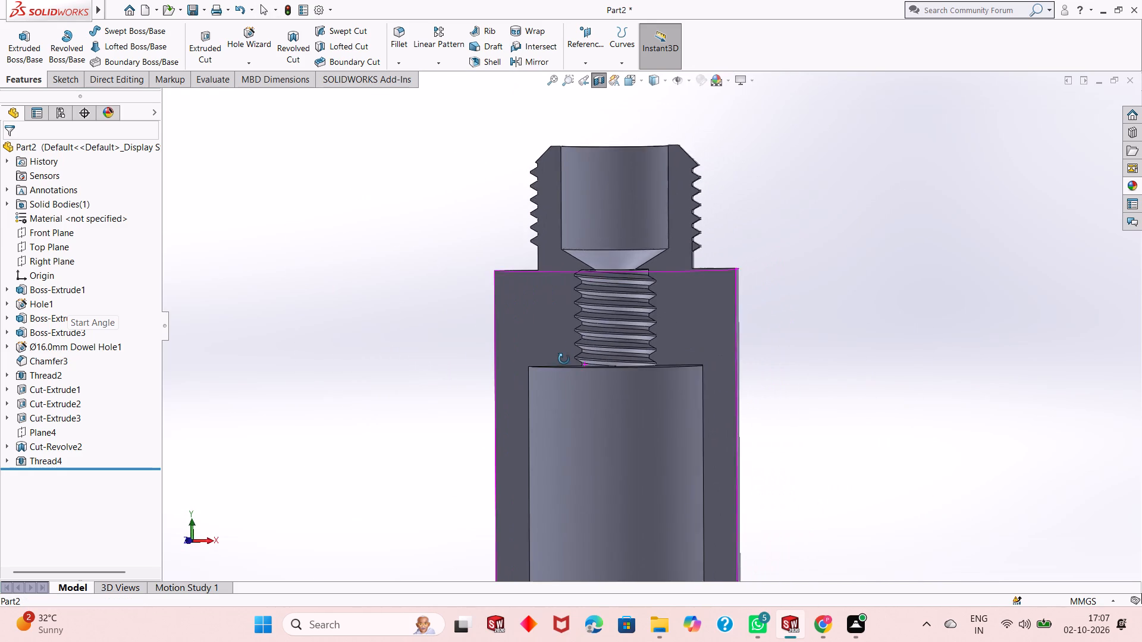
middle_click_drag(564, 359, 567, 363)
scroll(600, 288, "down", 9)
scroll(627, 342, "up", 10)
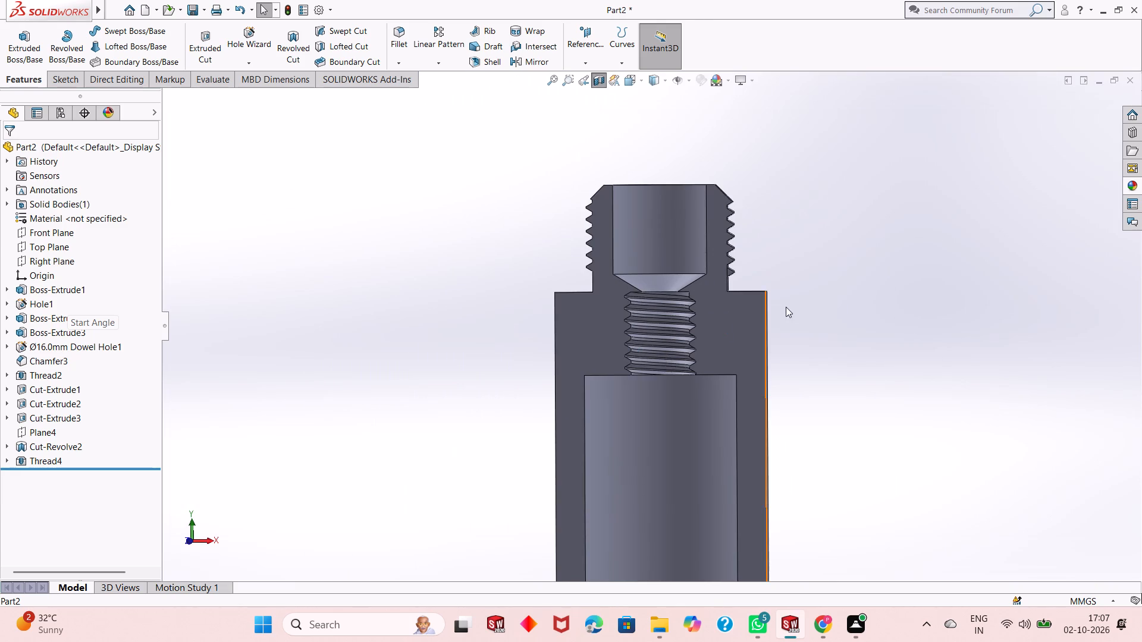
middle_click_drag(828, 317, 846, 346)
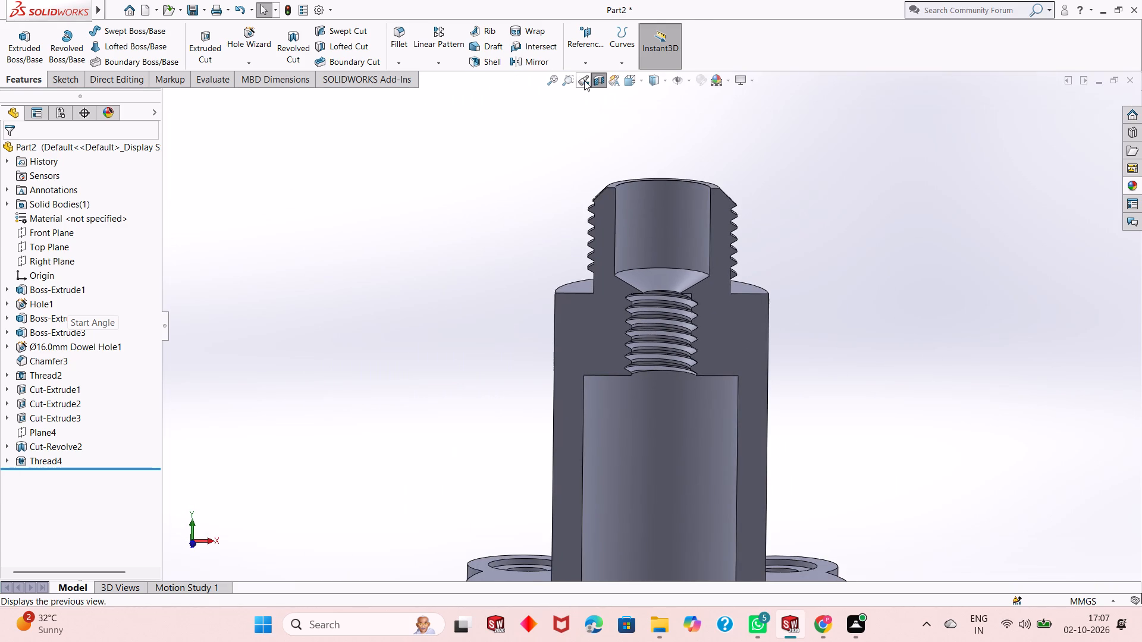
Turn off the part's section view.
left_click(600, 78)
Preview a Front Plane section through the part at offsets of 6 mm, 4 mm and 0 mm, and leave it without applying.
left_click(600, 77)
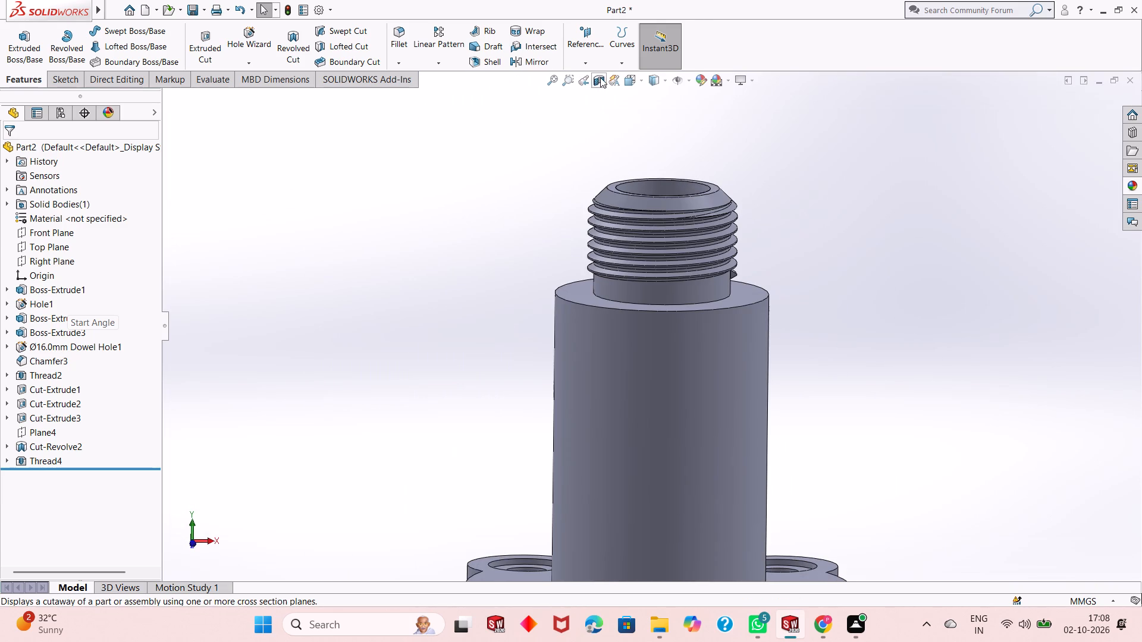
middle_click_drag(672, 244, 719, 250)
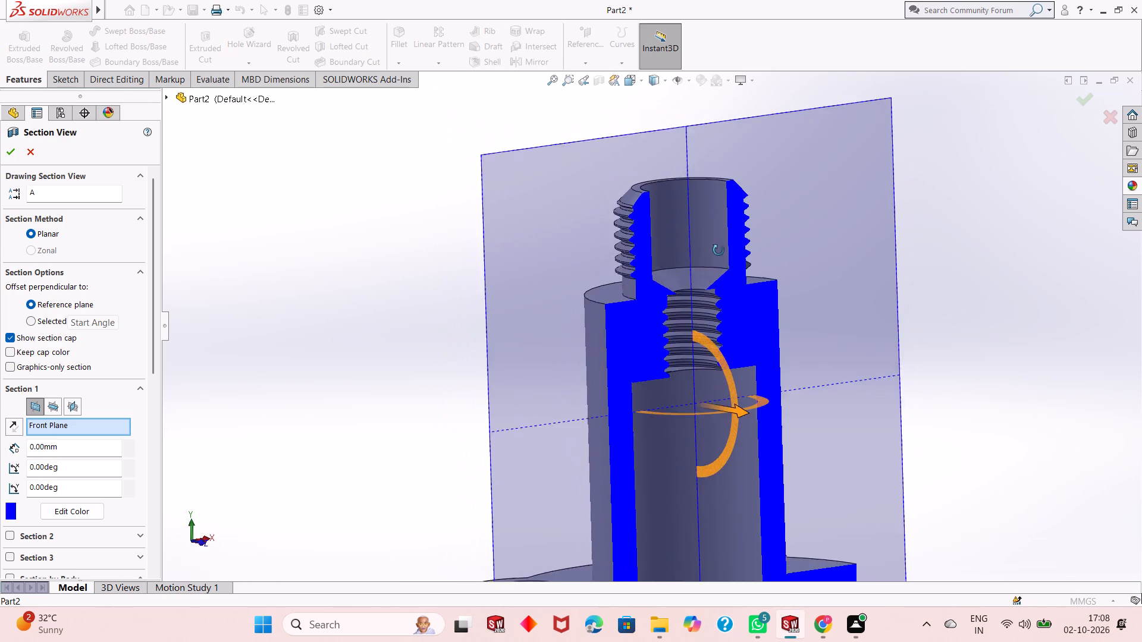
middle_click_drag(719, 250, 719, 260)
left_click_drag(745, 420, 767, 438)
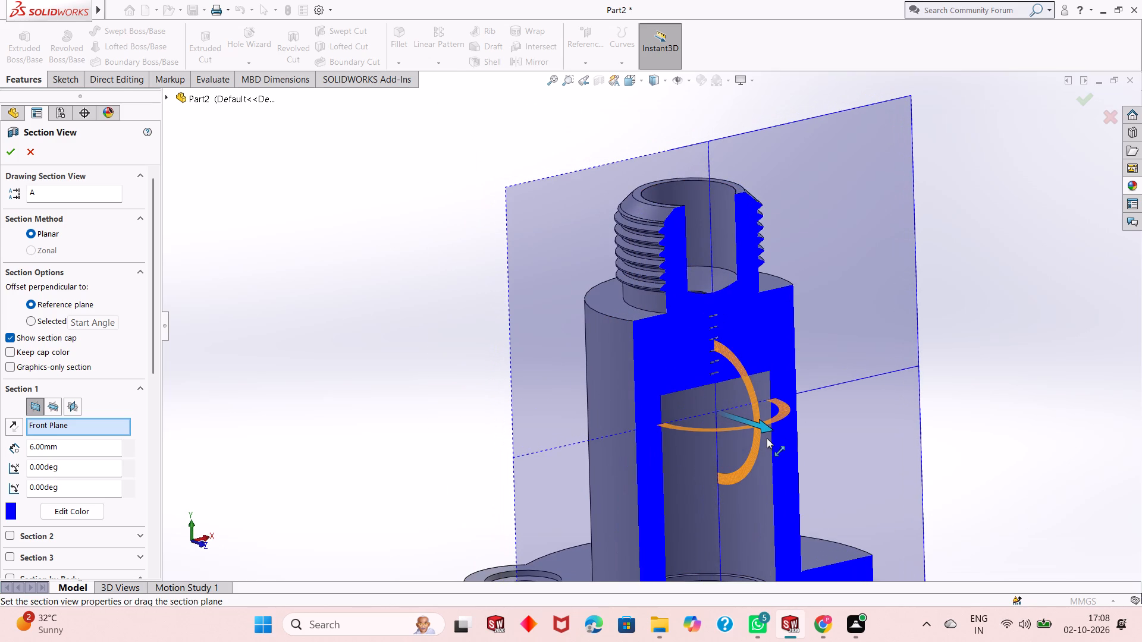
left_click_drag(767, 438, 761, 429)
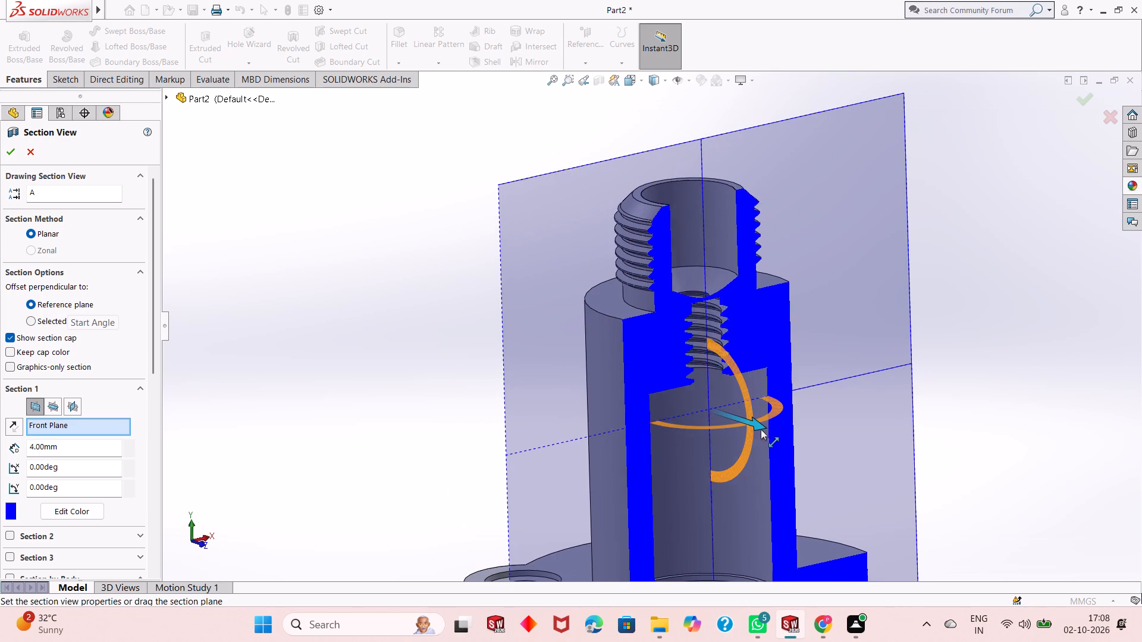
left_click_drag(761, 429, 739, 438)
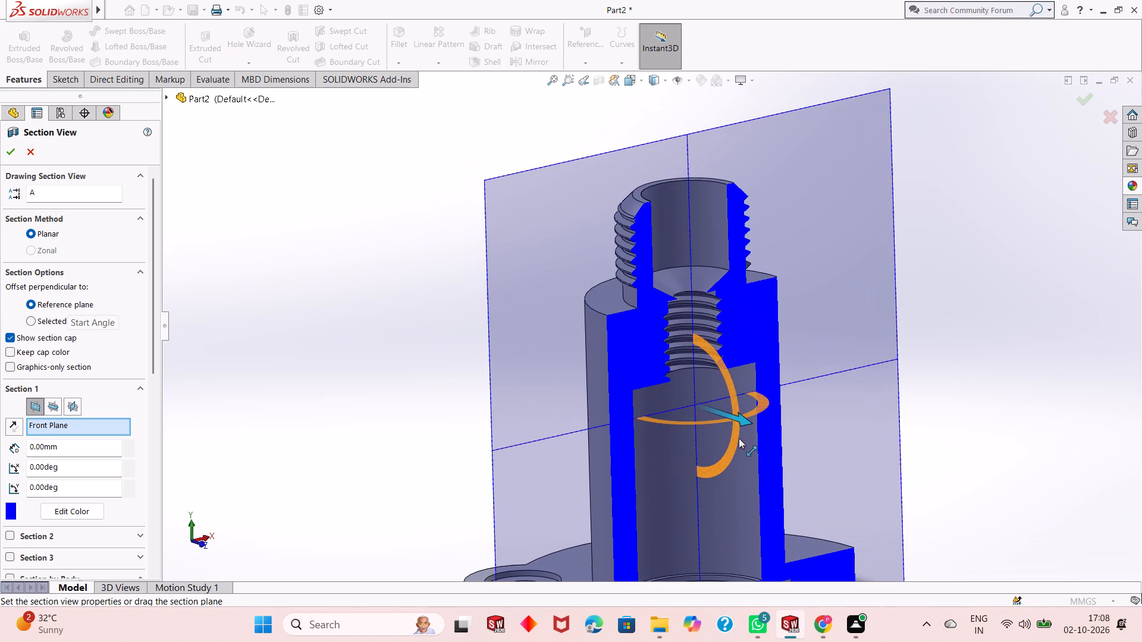
left_click_drag(739, 438, 739, 439)
key("Escape")
Look over the whole flange and preview its Front Plane section at 0 mm offset, leaving it without applying.
scroll(613, 354, "up", 2)
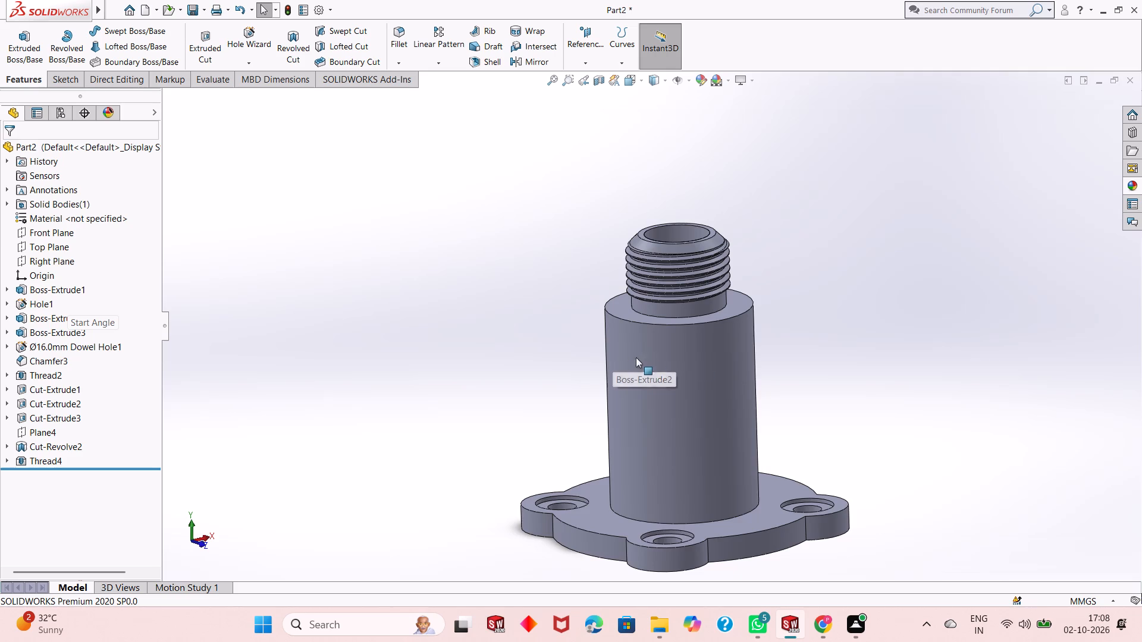
scroll(691, 386, "up", 1)
scroll(672, 320, "down", 1)
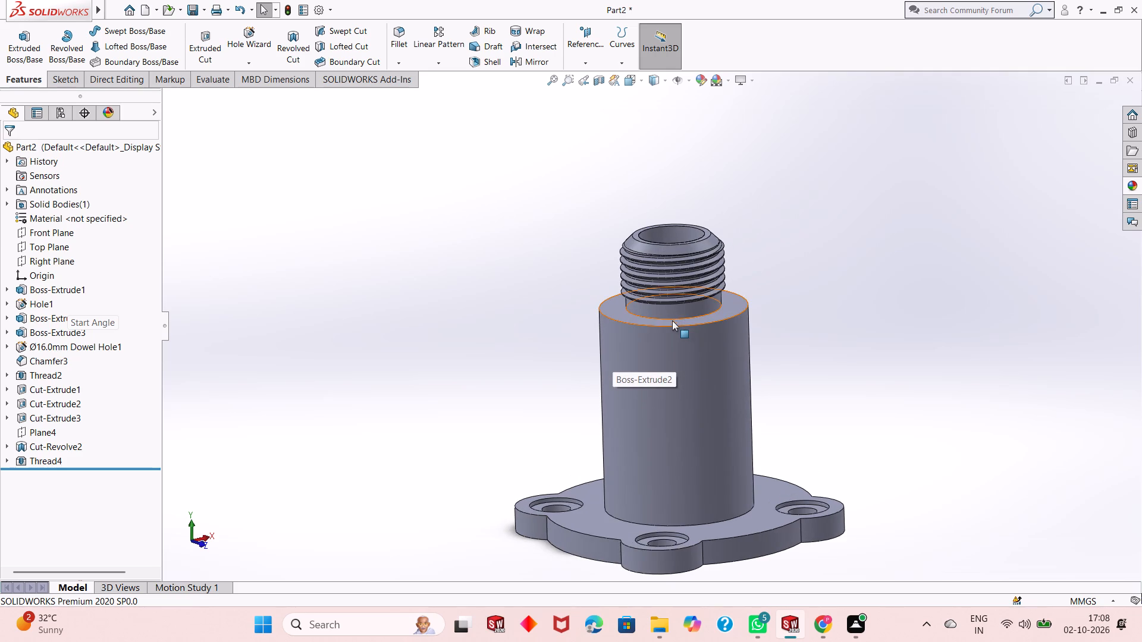
scroll(670, 325, "down", 1)
left_click(592, 78)
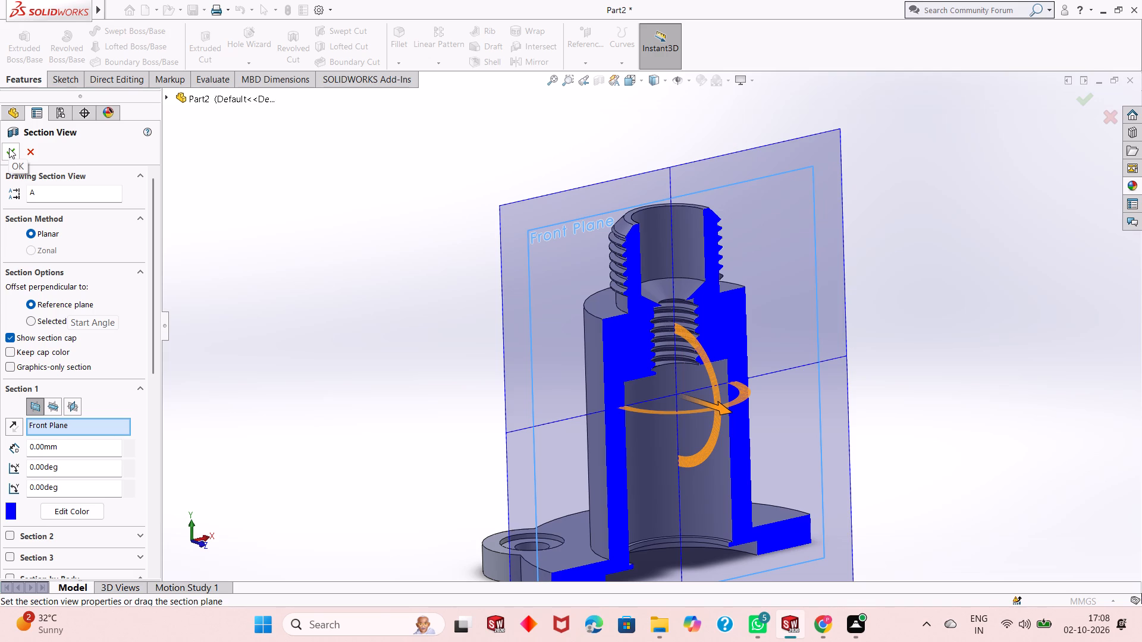
key("Escape")
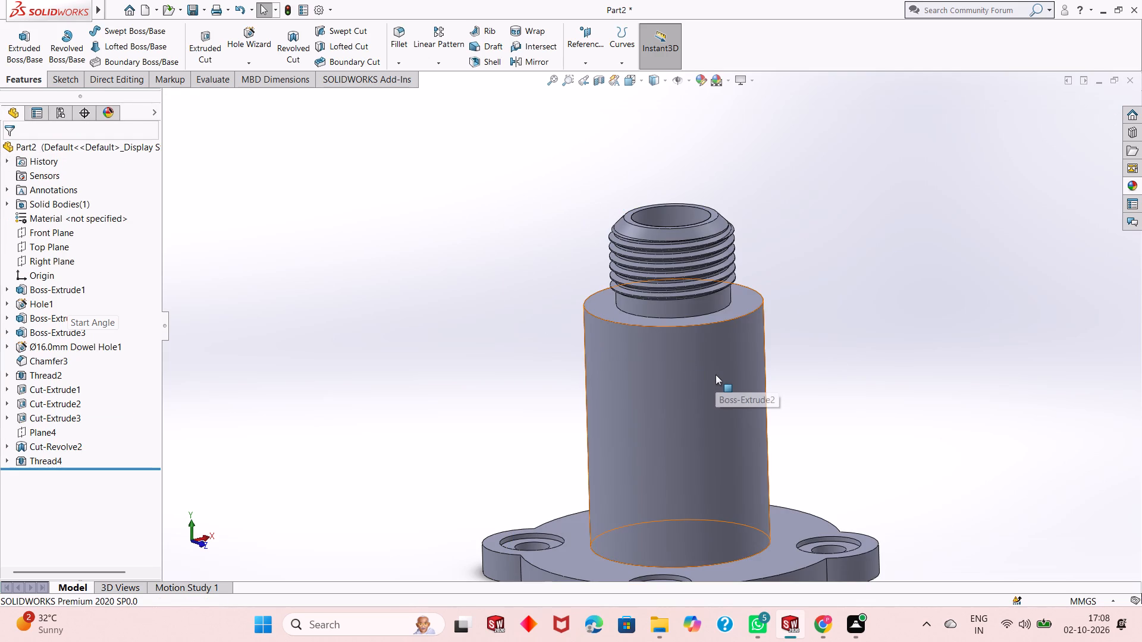
scroll(716, 374, "up", 2)
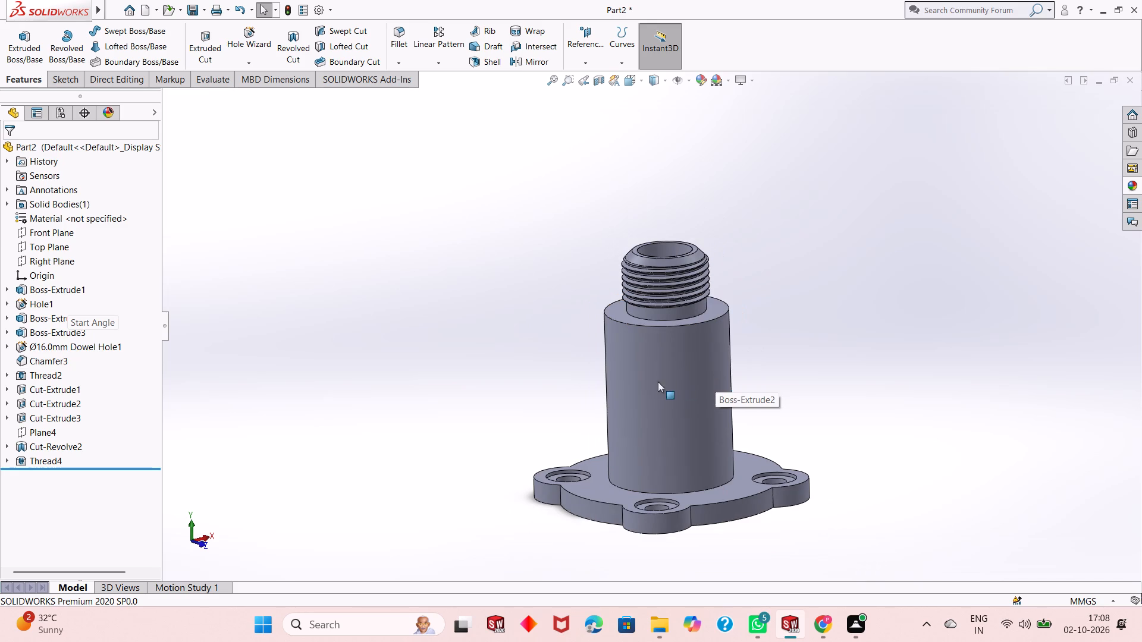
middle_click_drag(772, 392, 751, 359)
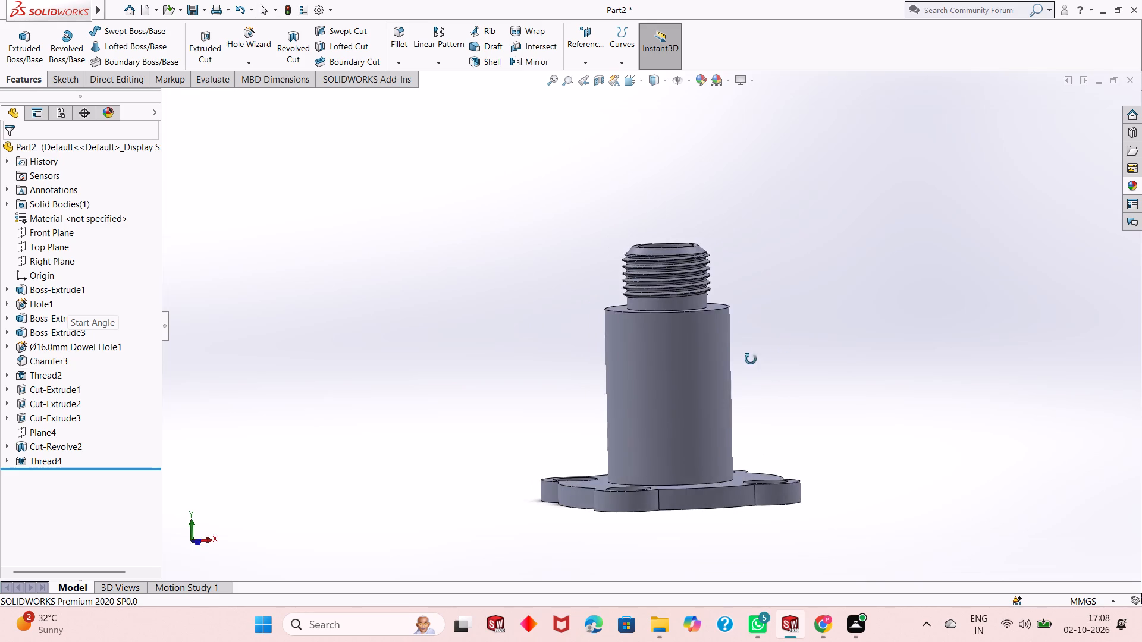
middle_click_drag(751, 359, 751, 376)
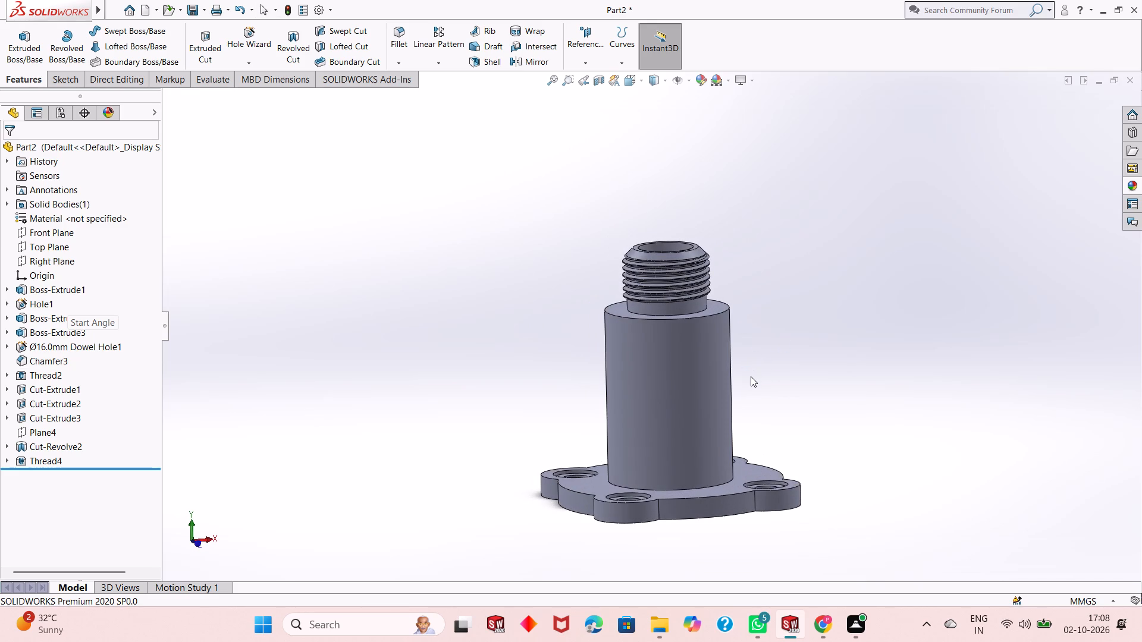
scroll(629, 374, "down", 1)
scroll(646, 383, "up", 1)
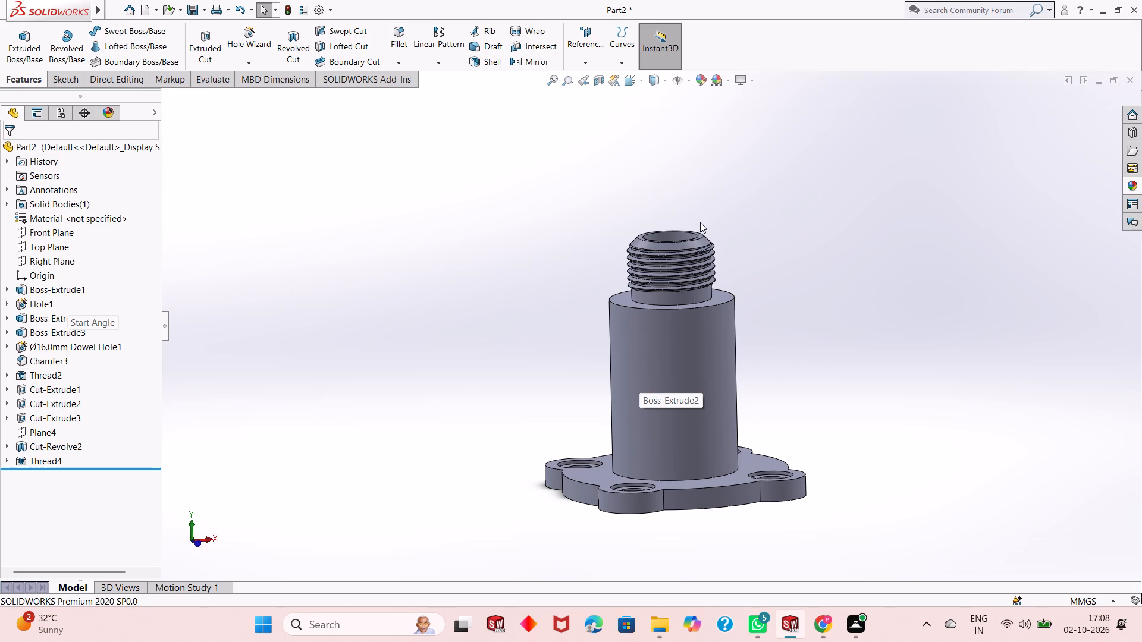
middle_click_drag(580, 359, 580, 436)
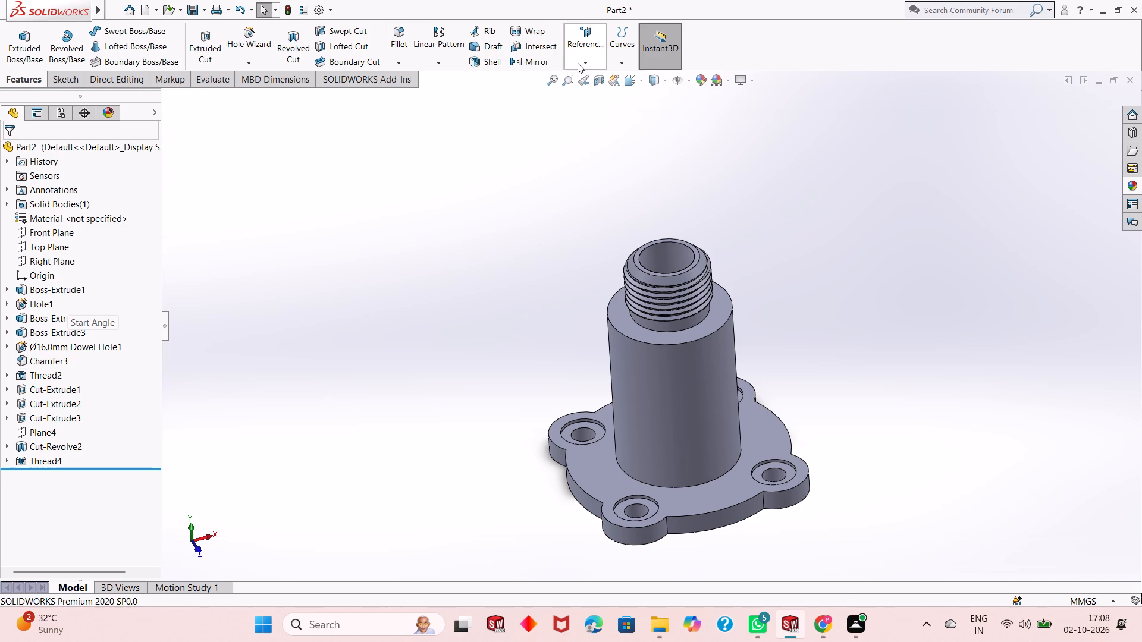
Create a reference plane offset 45 mm from the Right Plane.
left_click(578, 63)
left_click(586, 78)
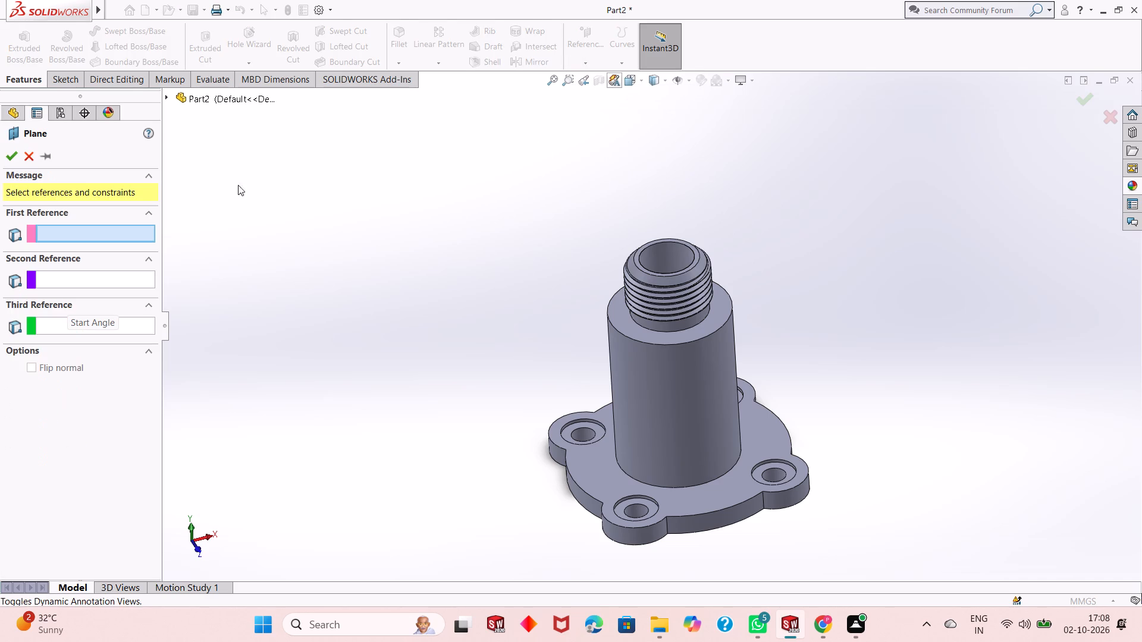
left_click(174, 100)
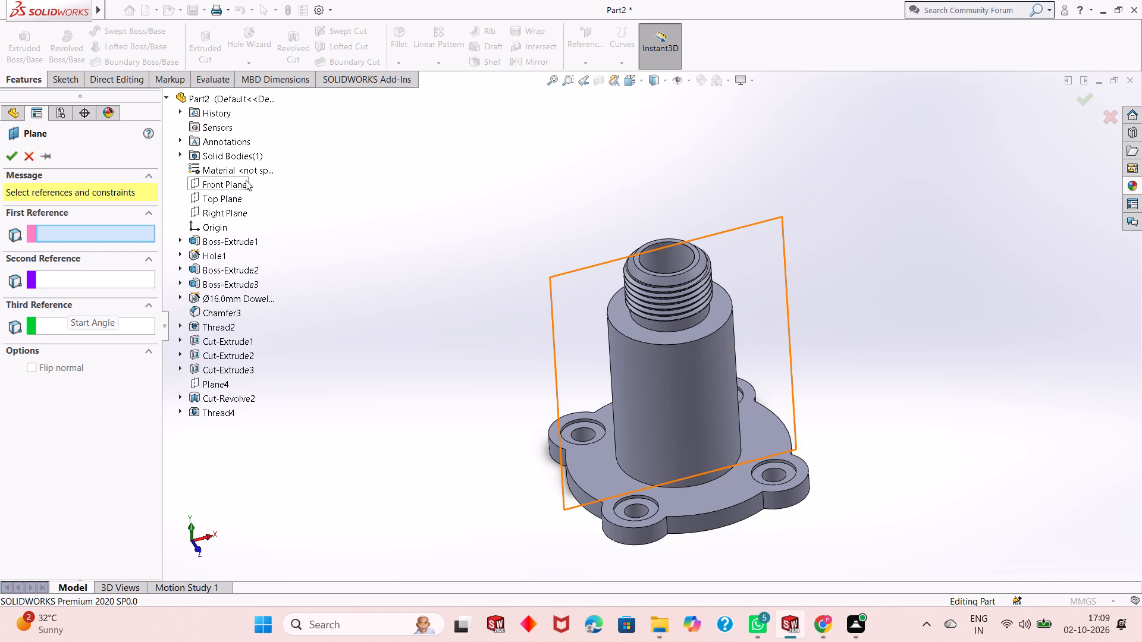
left_click(227, 209)
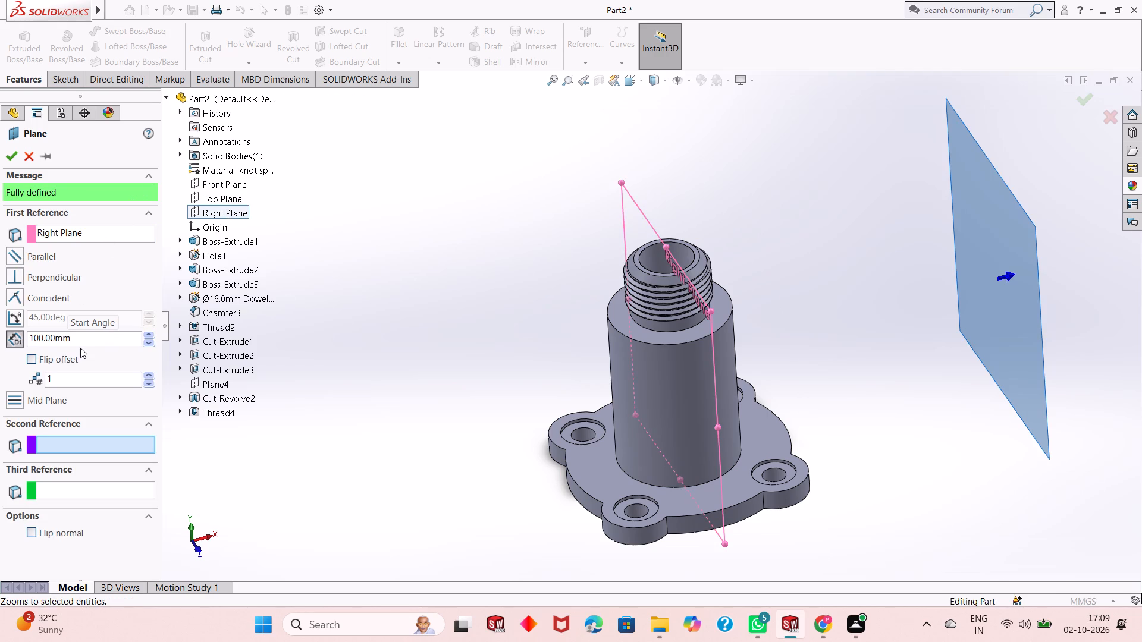
double_click(84, 336)
key("0")
key("Return")
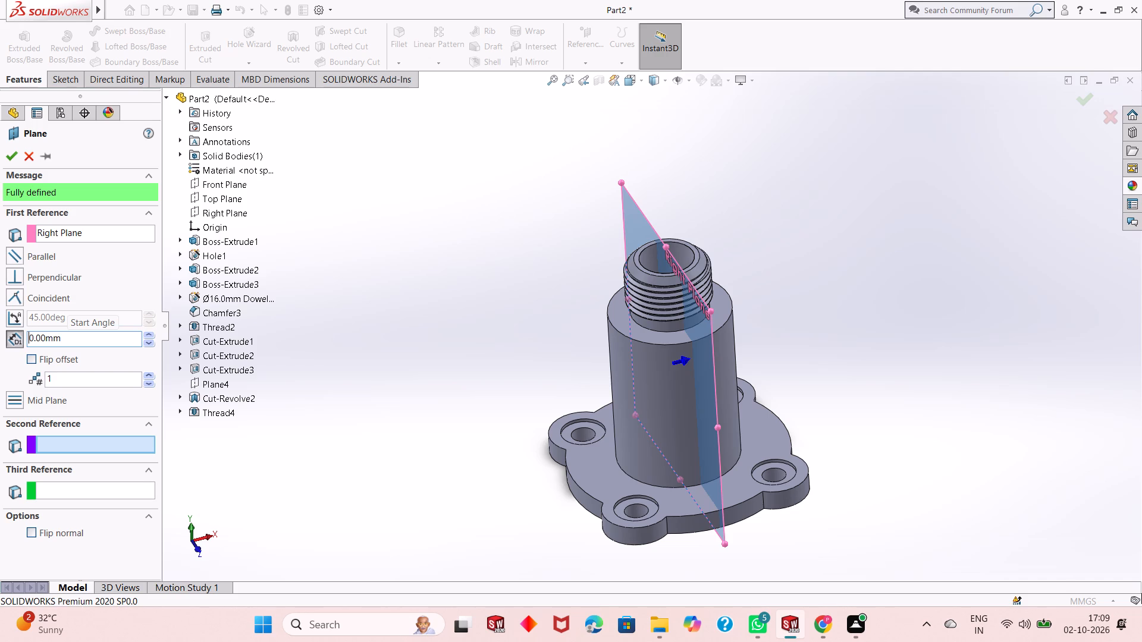
type("45")
key("Return")
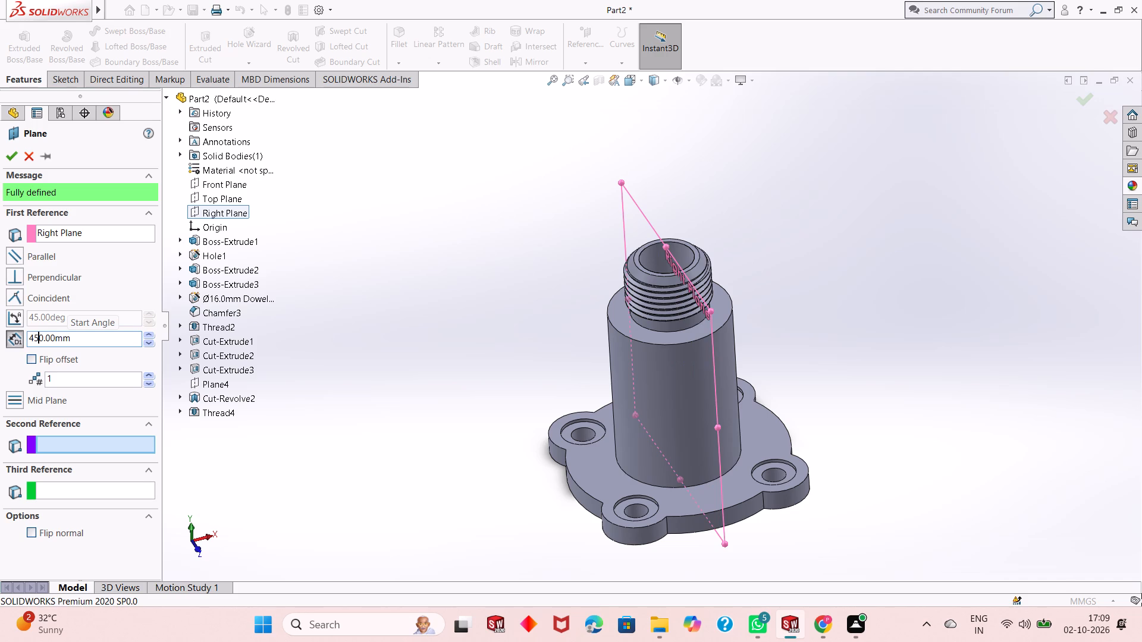
double_click(84, 336)
type("45")
key("Return")
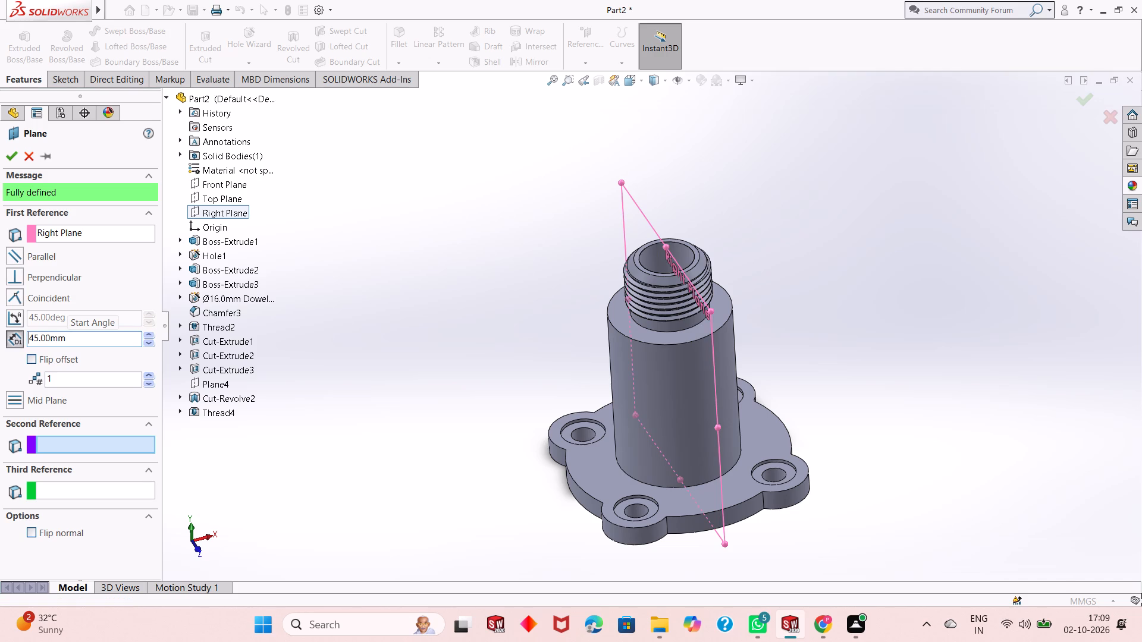
left_click(5, 161)
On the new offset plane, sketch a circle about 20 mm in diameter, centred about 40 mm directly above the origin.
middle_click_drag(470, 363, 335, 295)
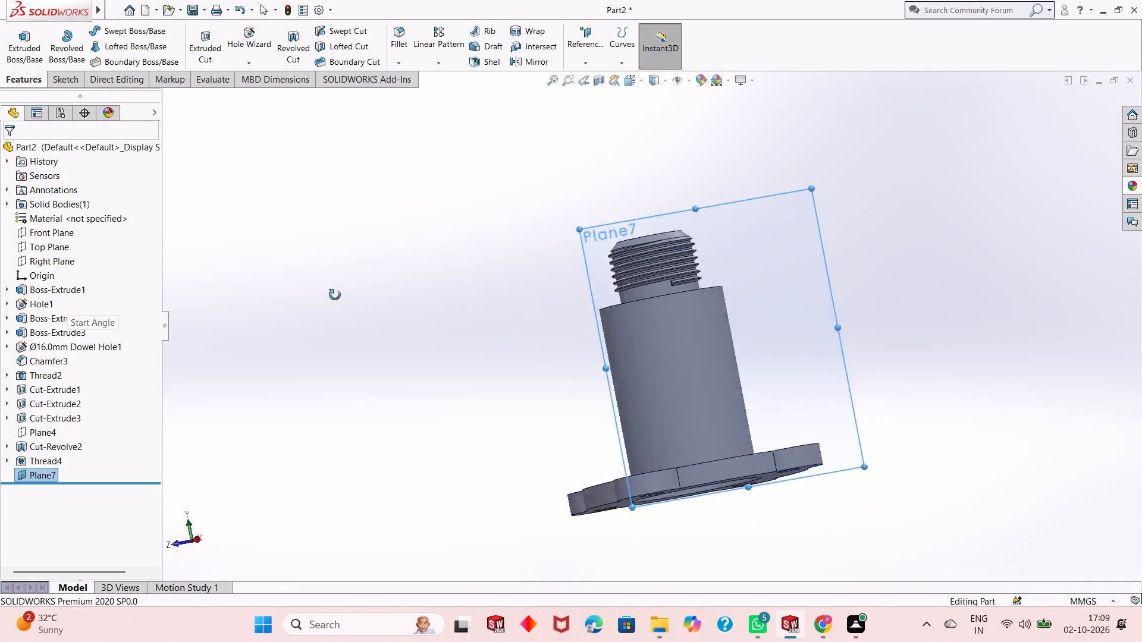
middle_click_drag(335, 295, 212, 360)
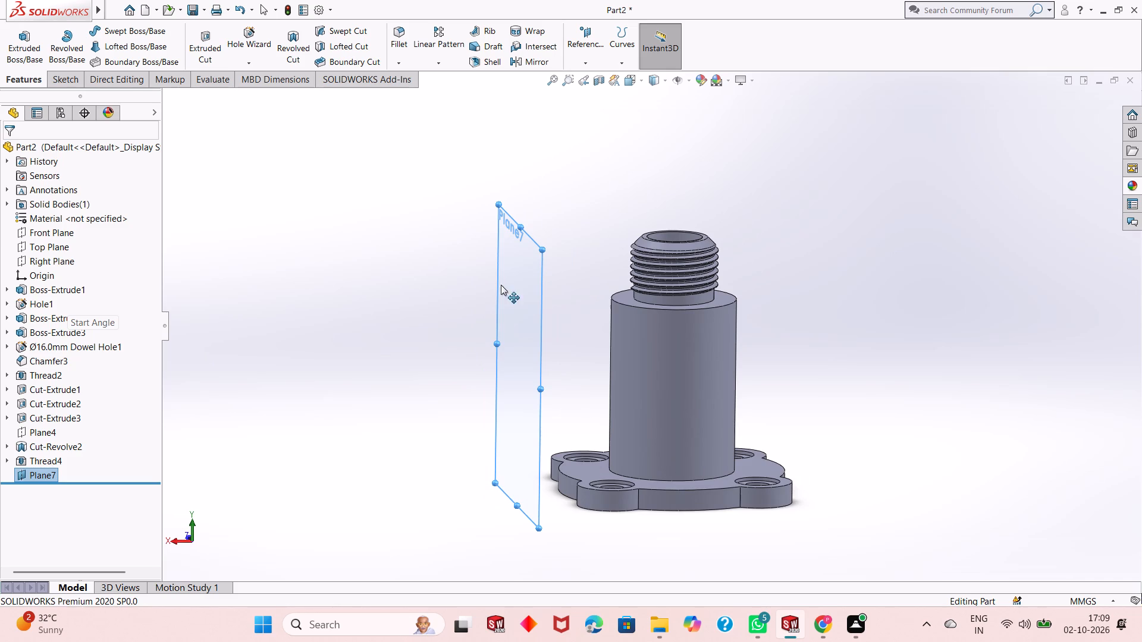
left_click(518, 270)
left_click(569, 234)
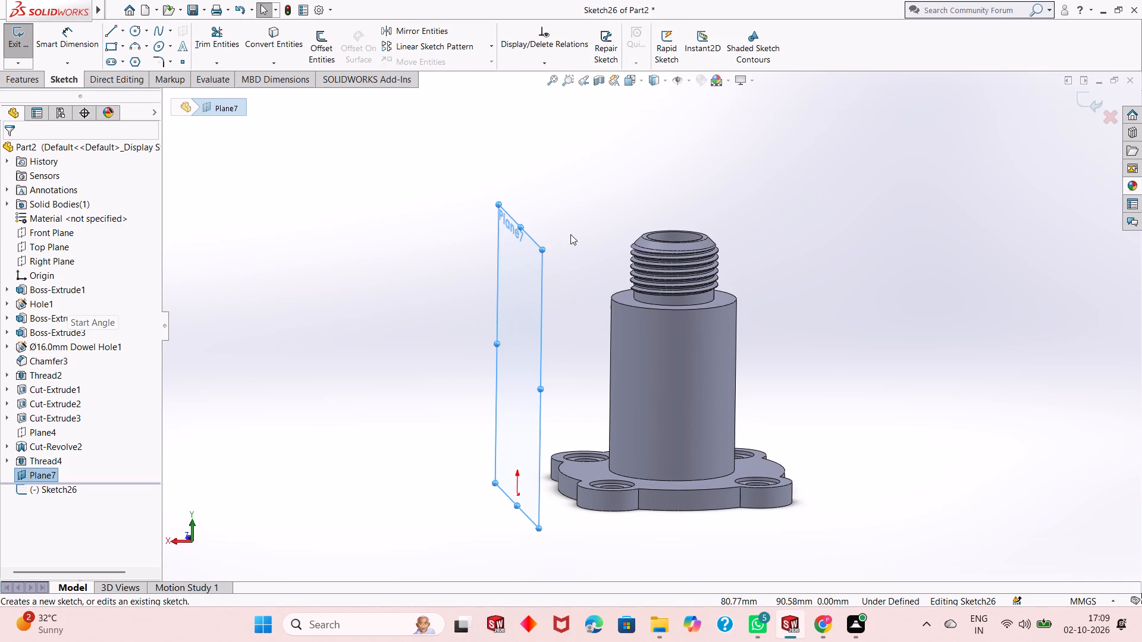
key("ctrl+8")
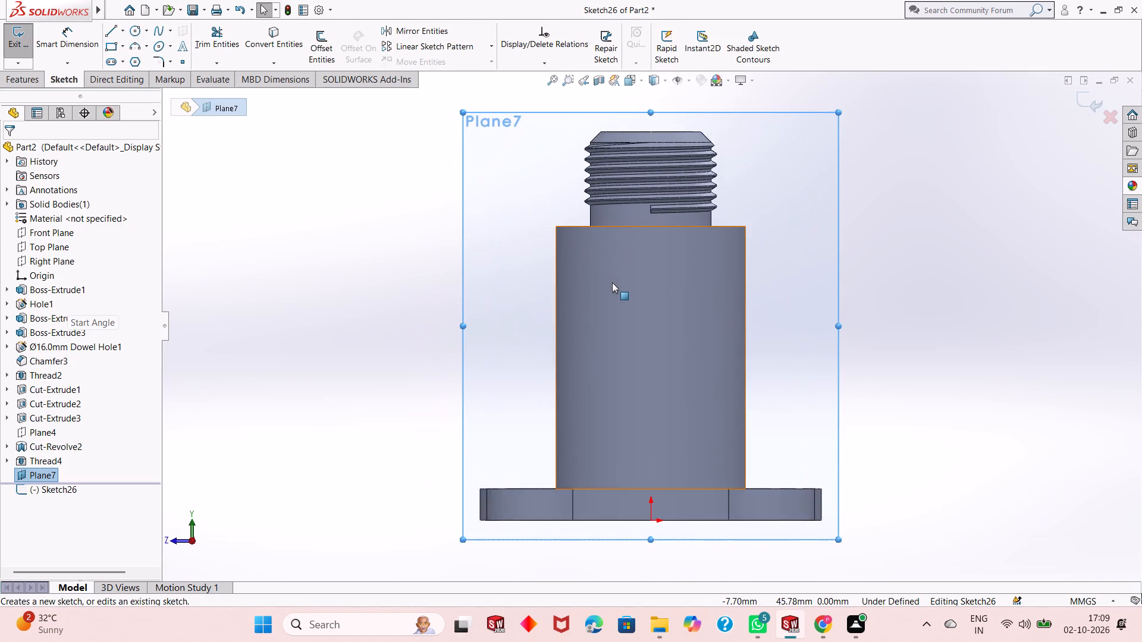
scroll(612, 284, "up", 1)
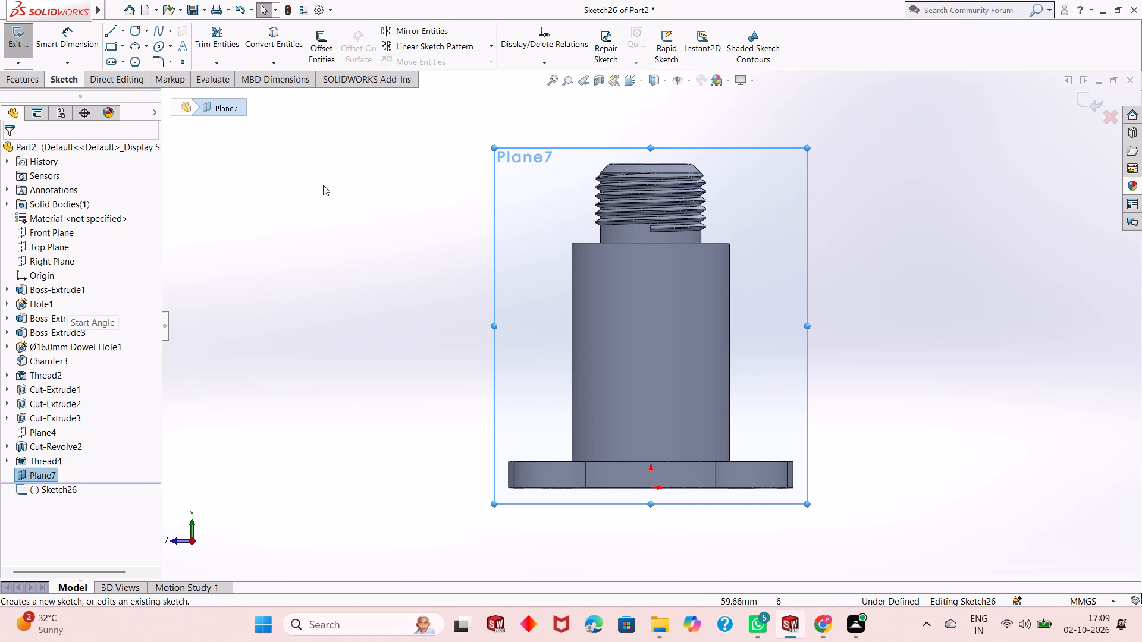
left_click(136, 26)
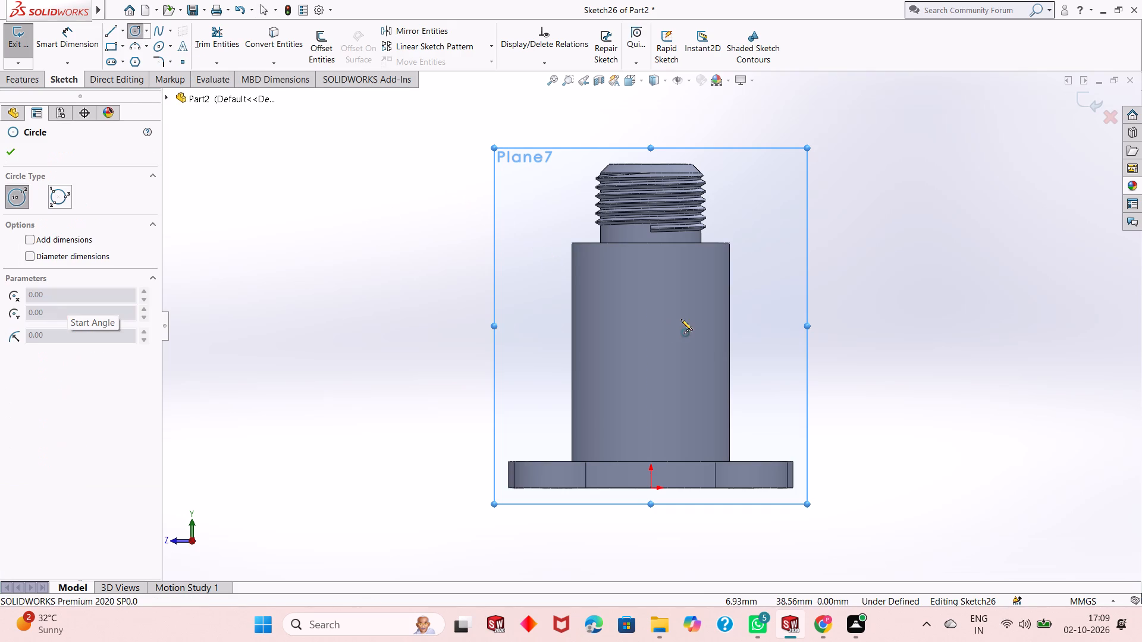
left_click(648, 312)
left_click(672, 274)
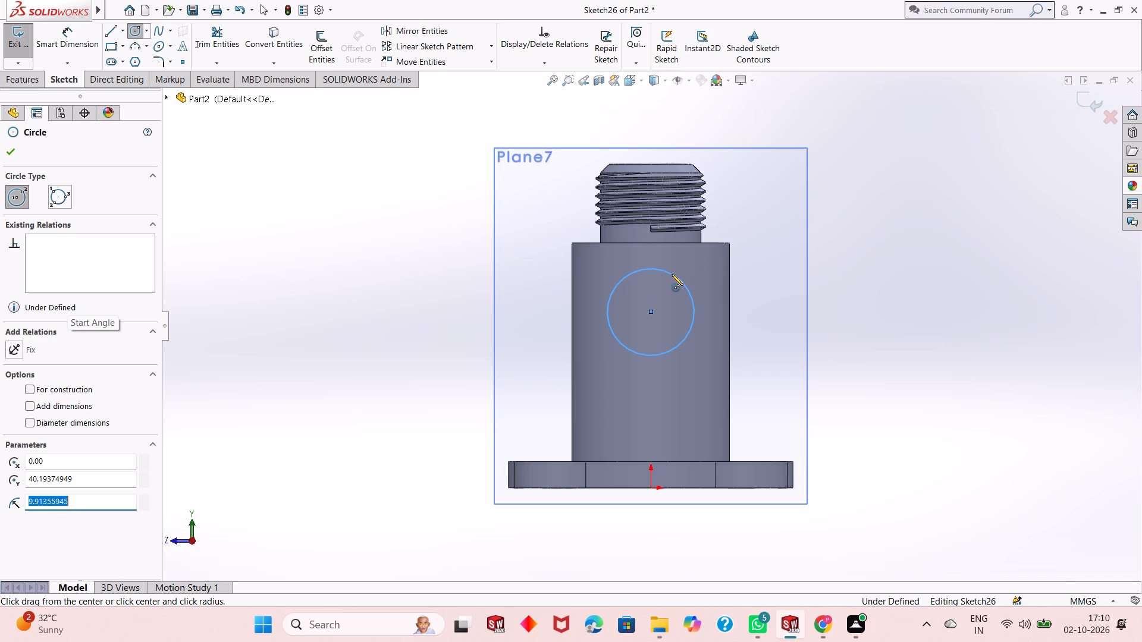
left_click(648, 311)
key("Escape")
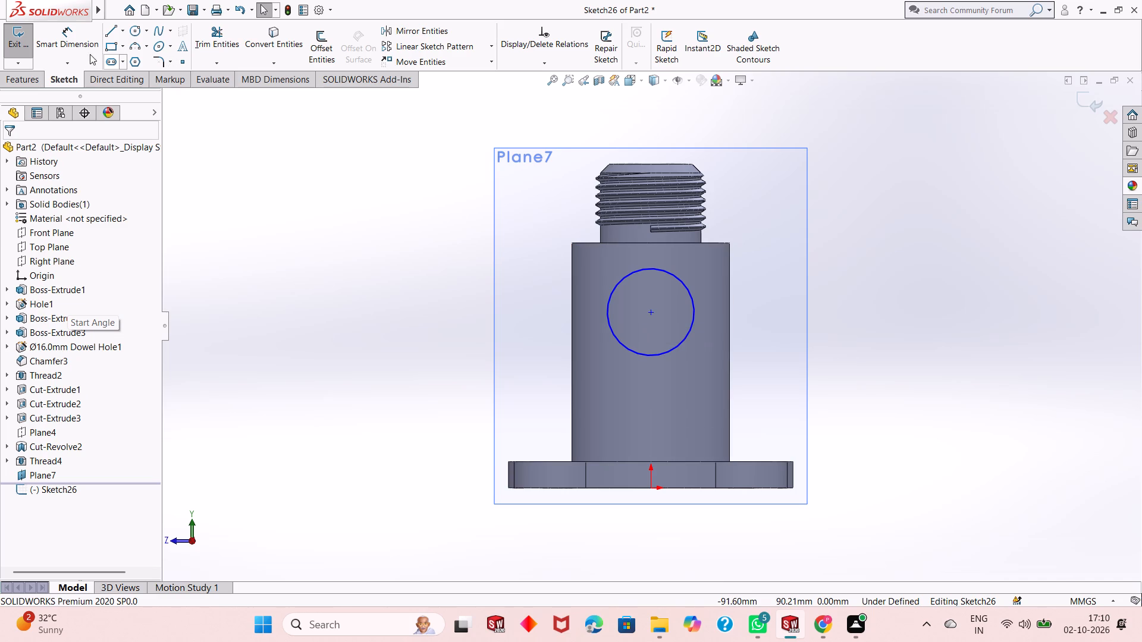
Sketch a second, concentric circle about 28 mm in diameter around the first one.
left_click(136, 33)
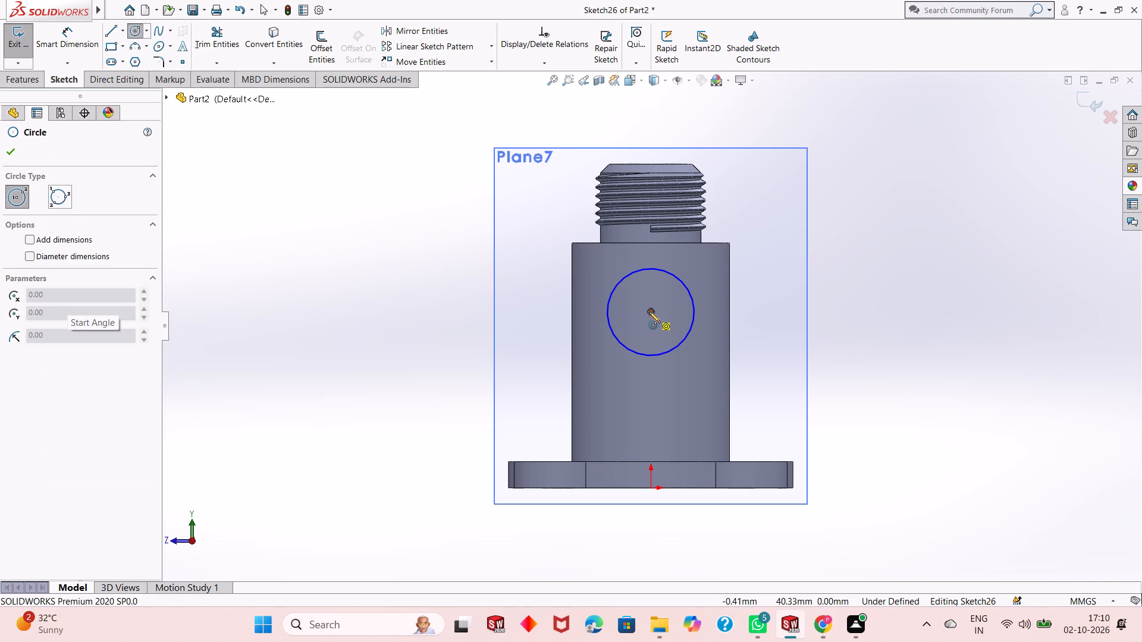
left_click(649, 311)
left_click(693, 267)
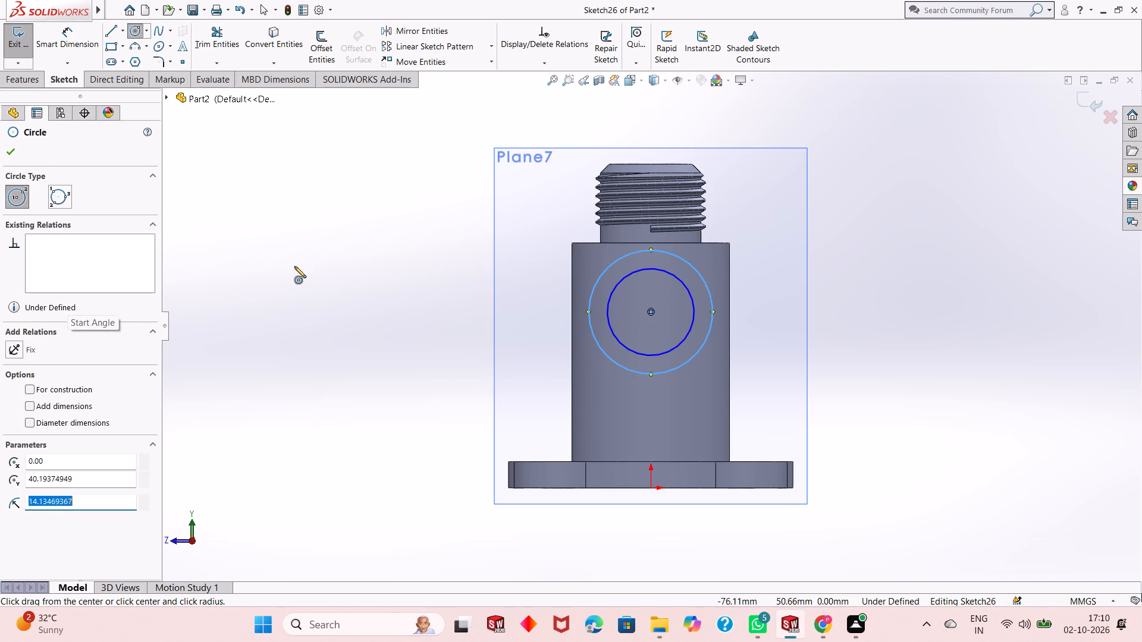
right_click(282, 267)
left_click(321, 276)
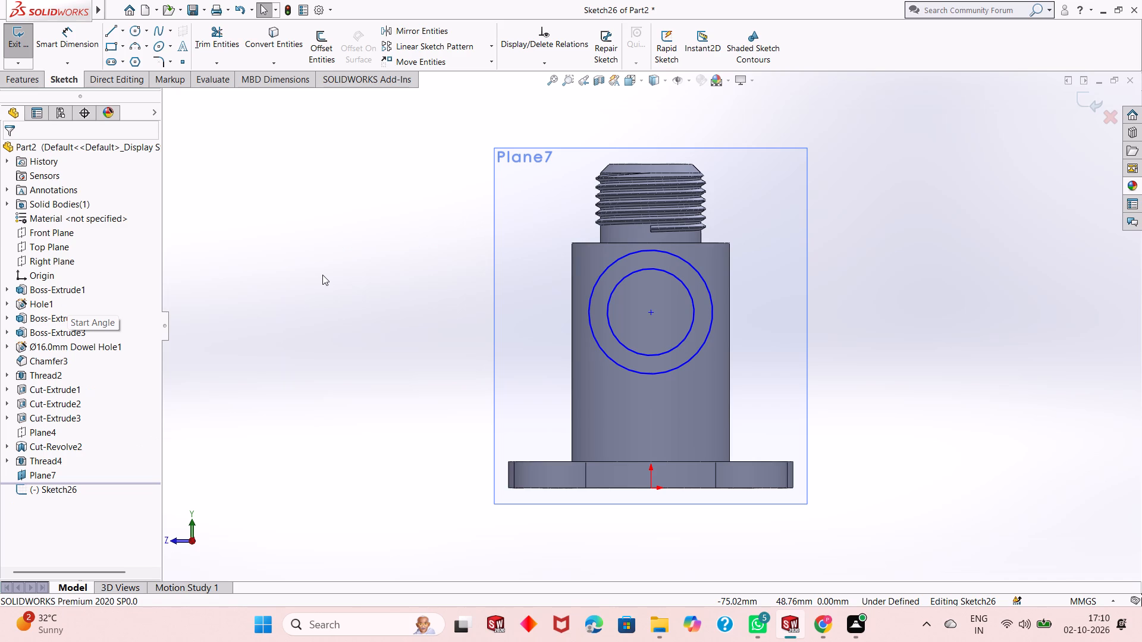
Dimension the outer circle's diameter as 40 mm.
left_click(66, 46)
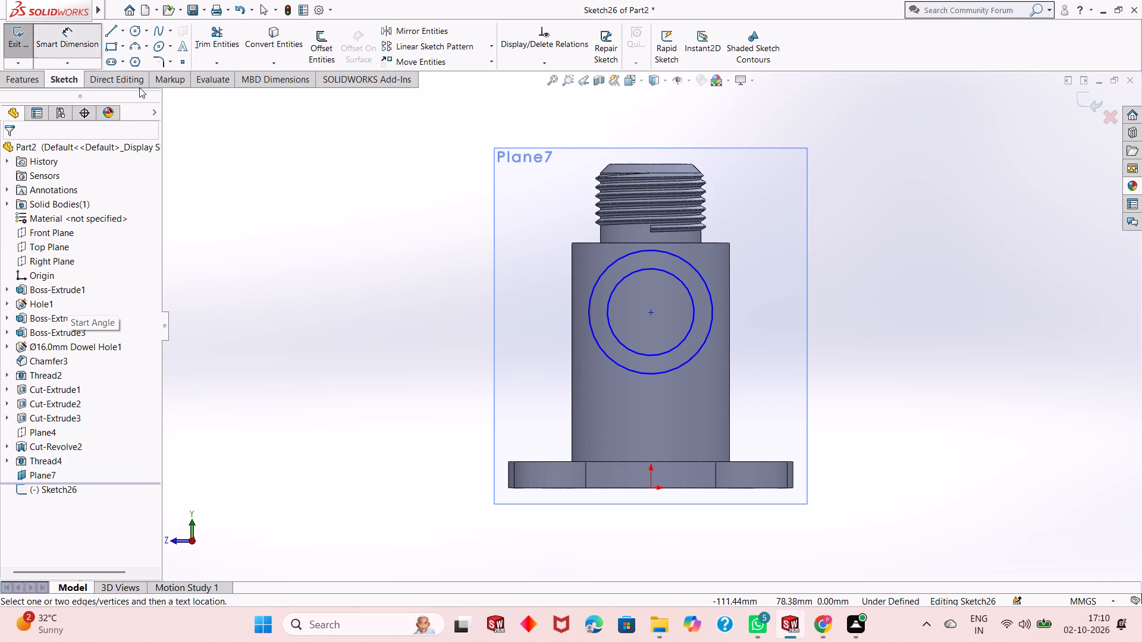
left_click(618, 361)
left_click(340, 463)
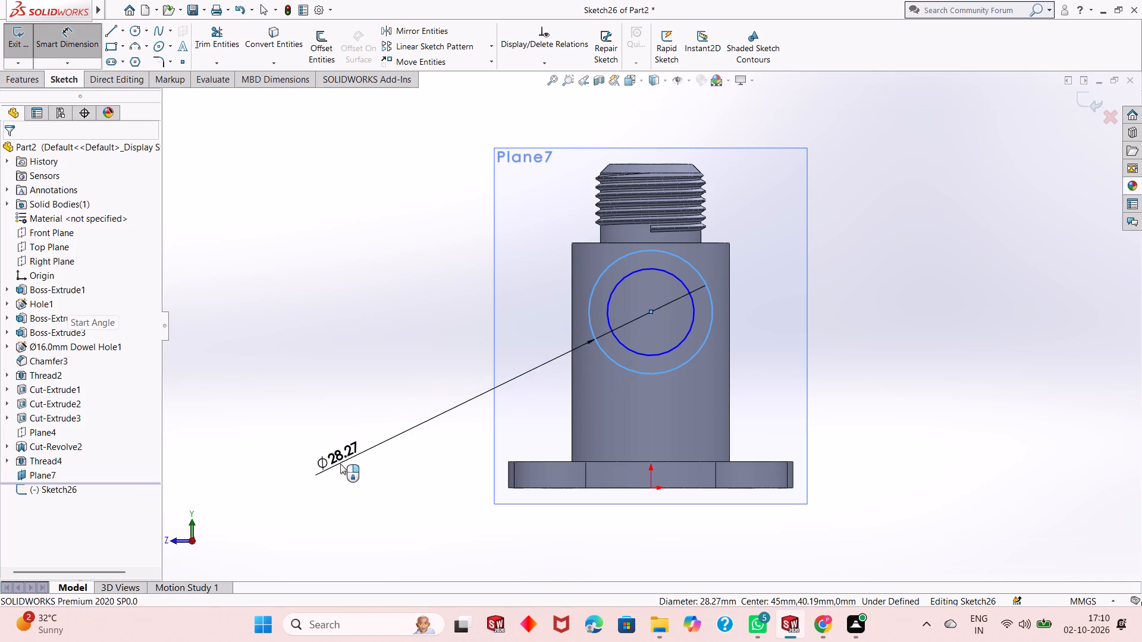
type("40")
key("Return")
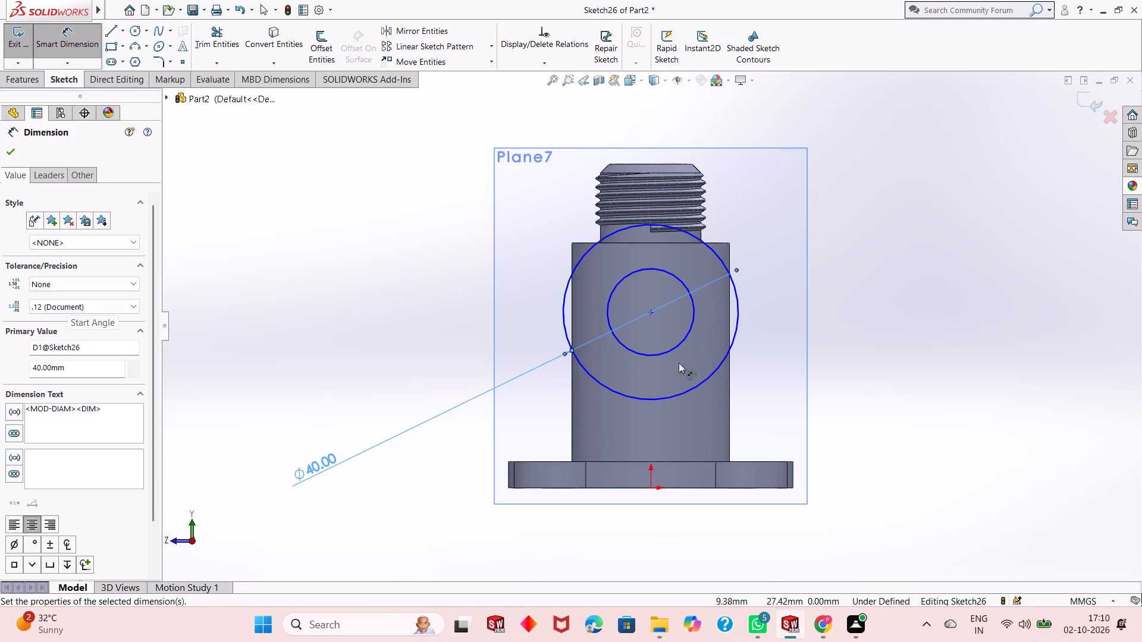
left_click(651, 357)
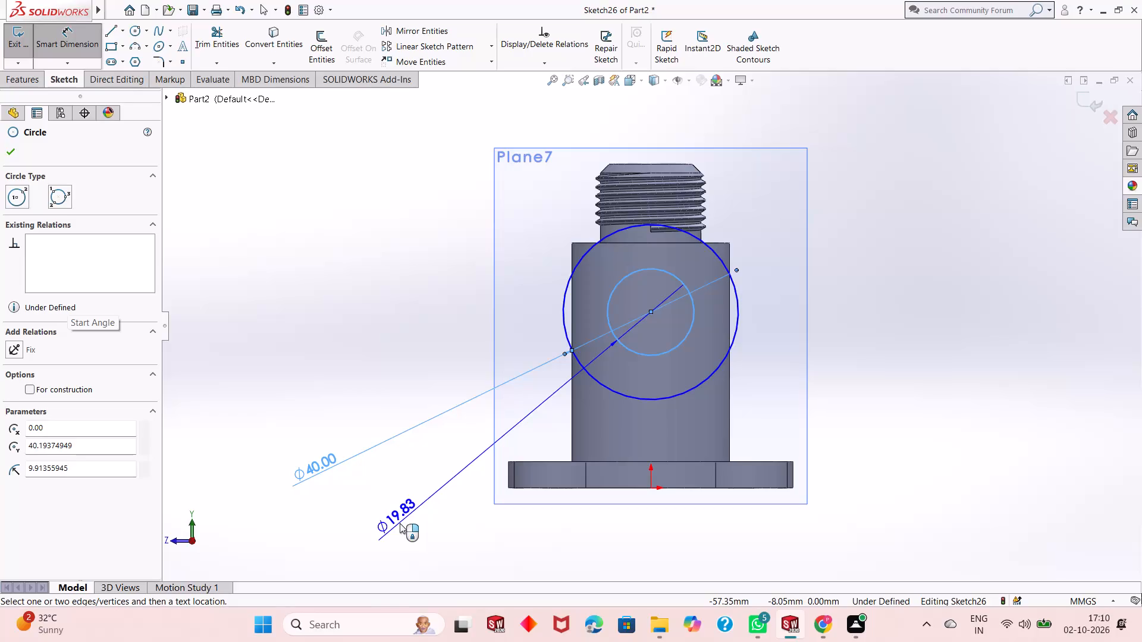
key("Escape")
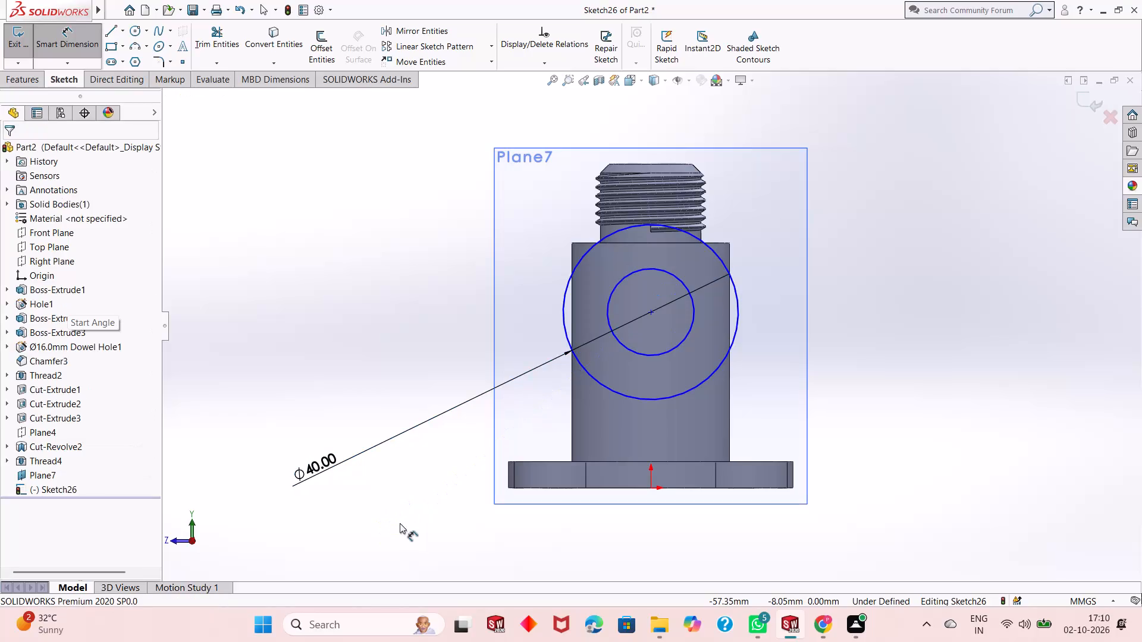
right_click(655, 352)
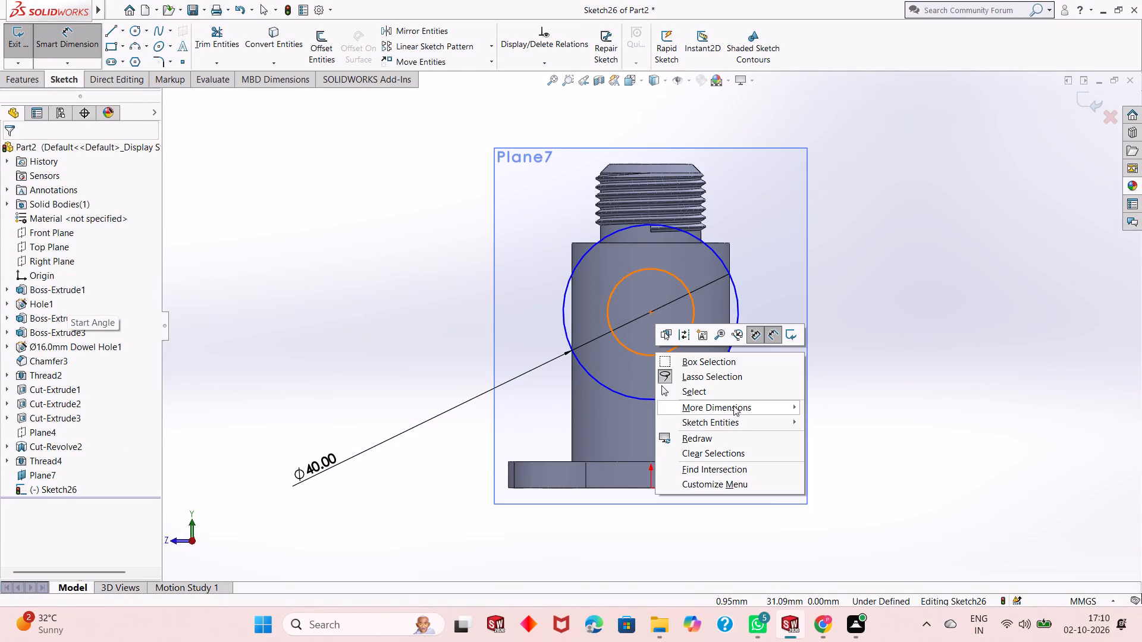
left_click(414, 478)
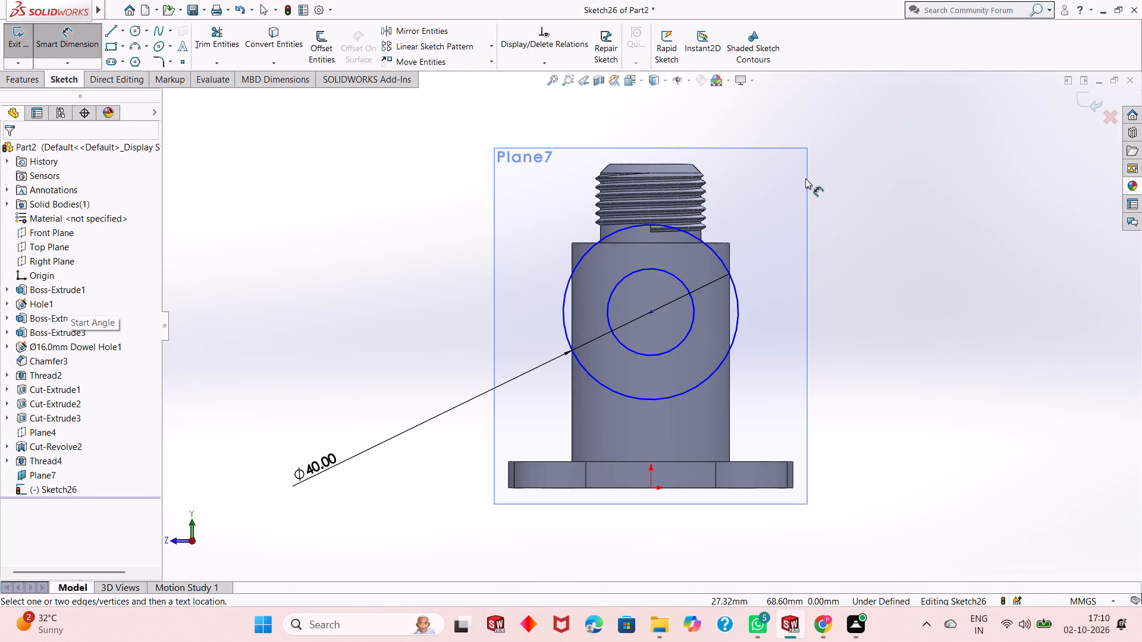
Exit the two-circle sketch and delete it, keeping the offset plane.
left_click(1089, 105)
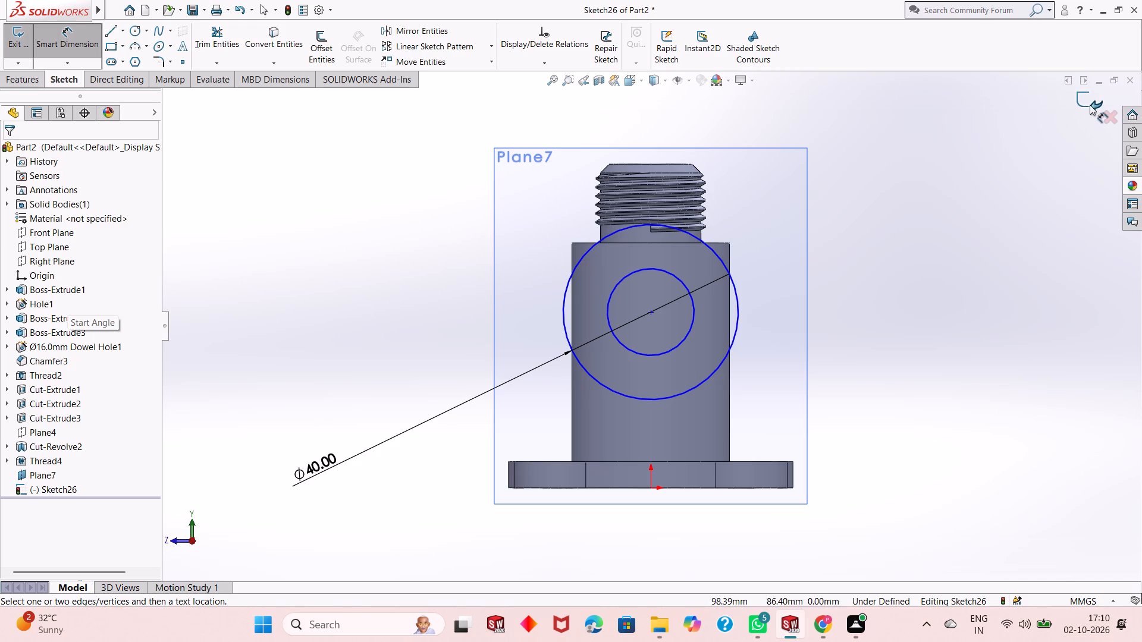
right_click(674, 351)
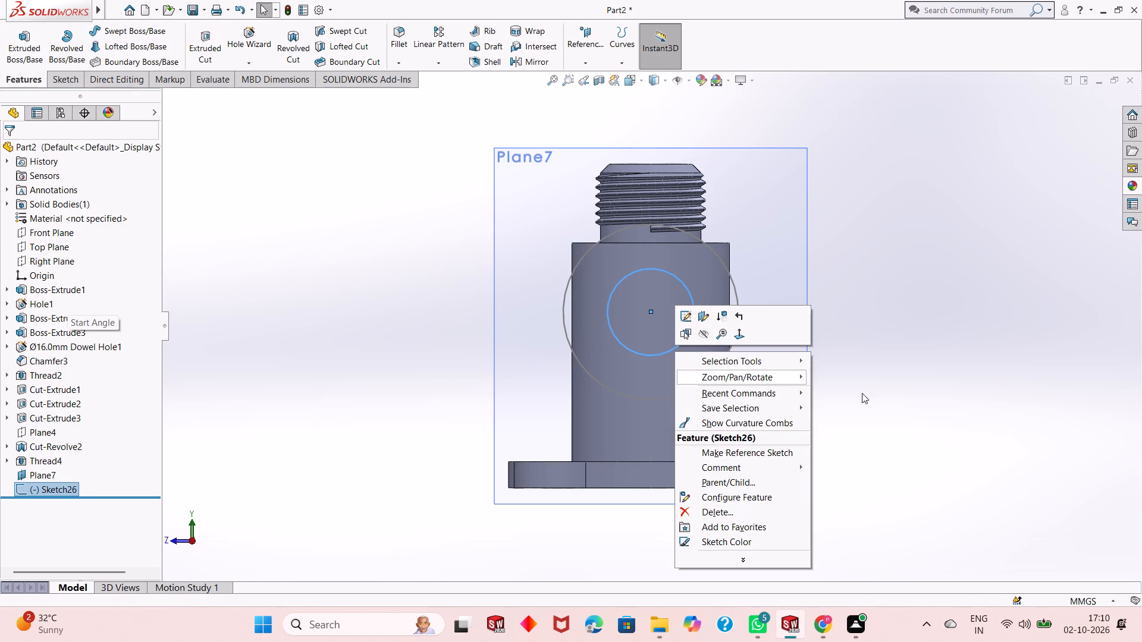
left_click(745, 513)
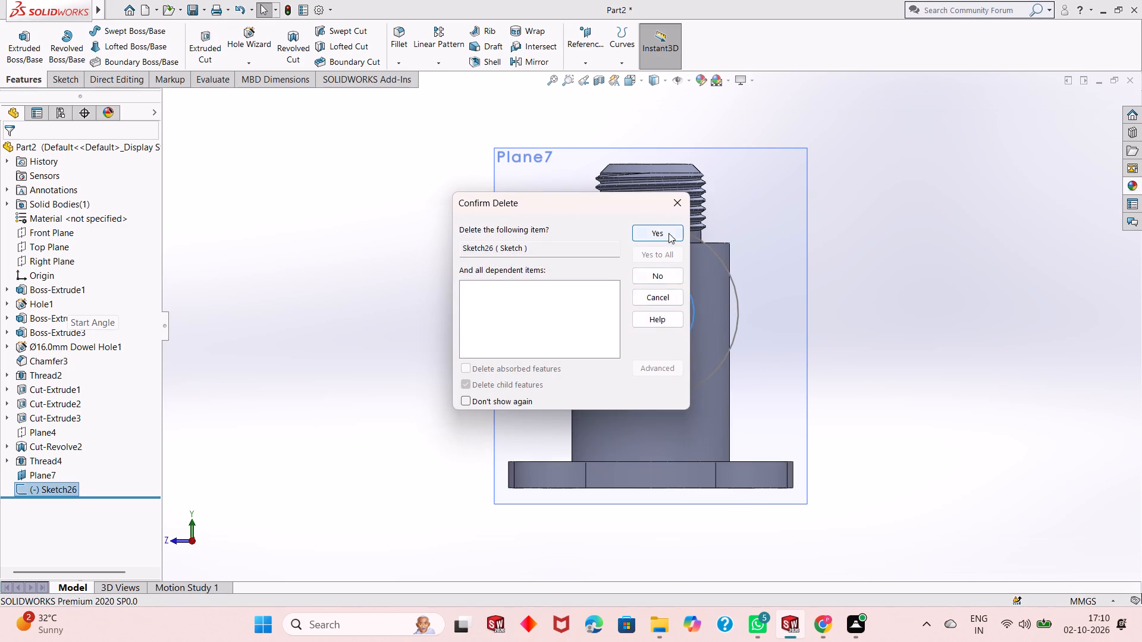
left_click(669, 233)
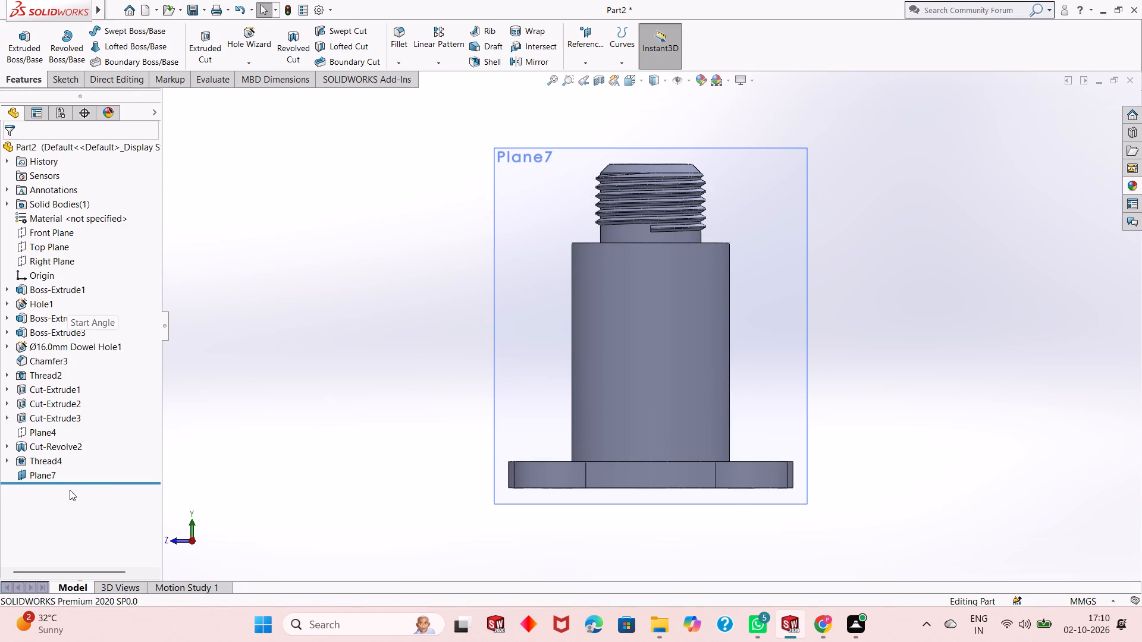
On the offset plane, sketch a circle about 25 mm in diameter, centred about 41 mm directly above the origin.
left_click(519, 296)
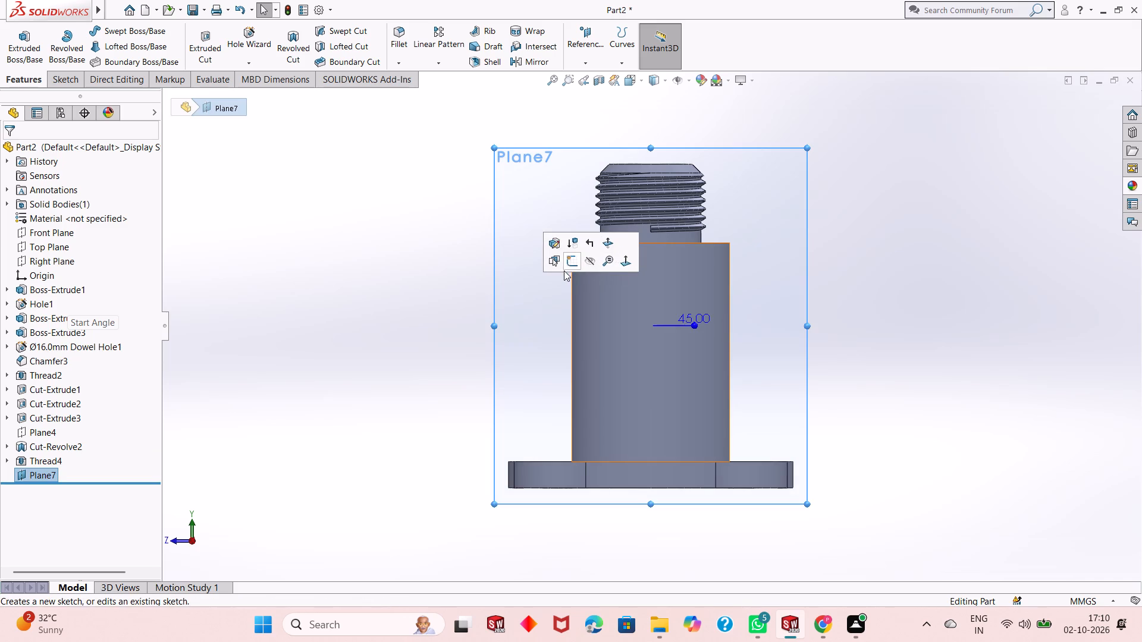
left_click(565, 270)
left_click(520, 303)
left_click(566, 270)
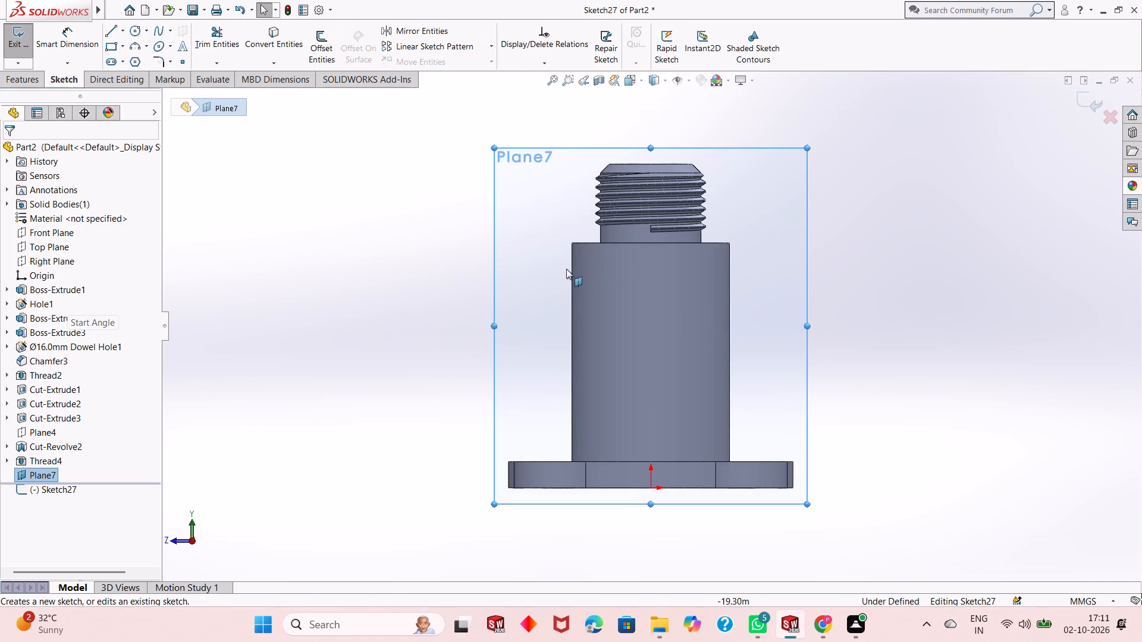
left_click(133, 28)
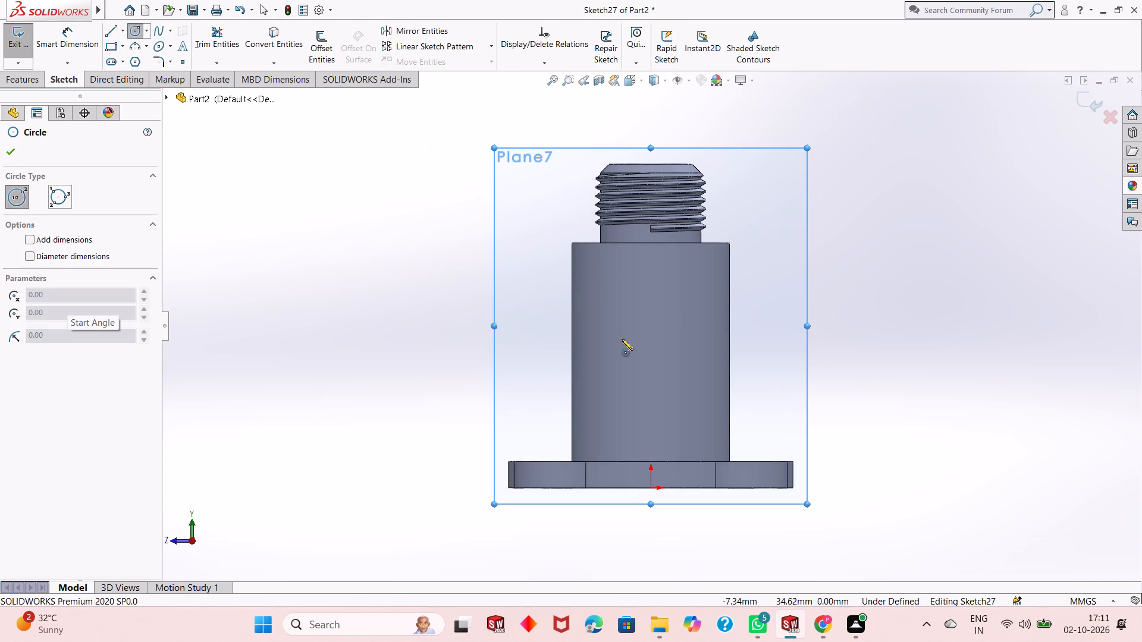
left_click(648, 309)
left_click(659, 363)
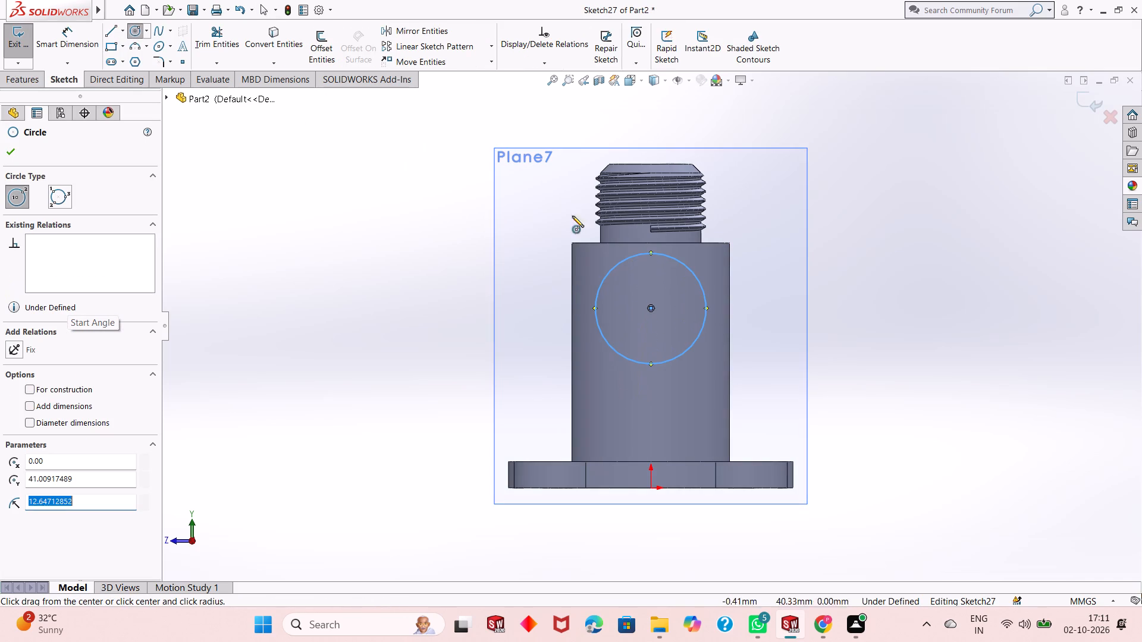
Dimension the circle's diameter as 40 mm.
left_click(51, 42)
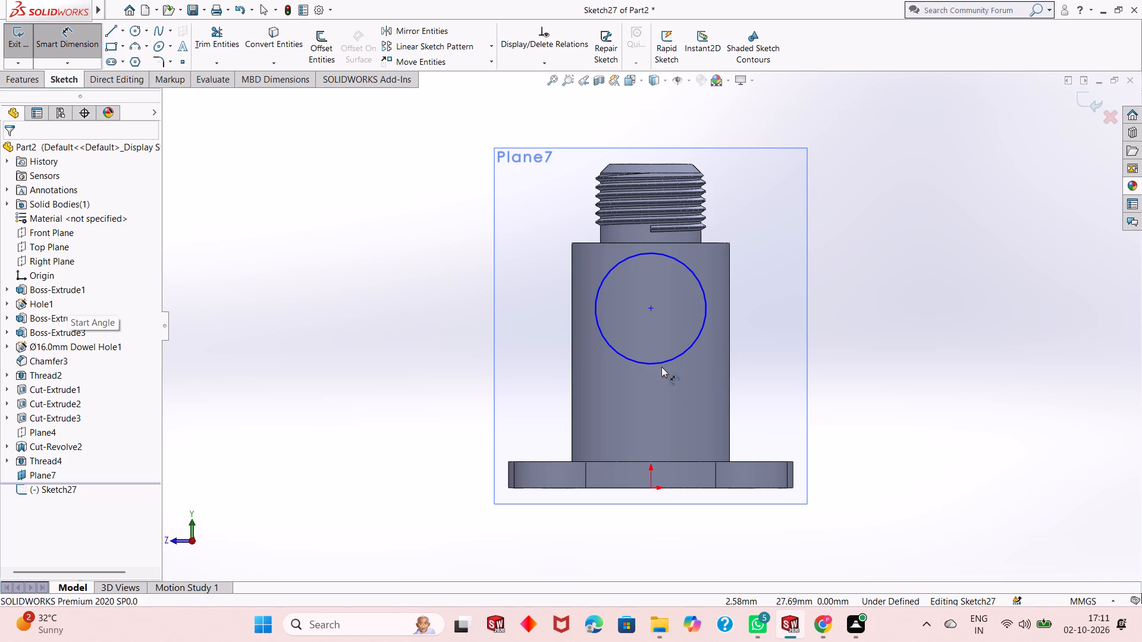
left_click(659, 360)
left_click(406, 426)
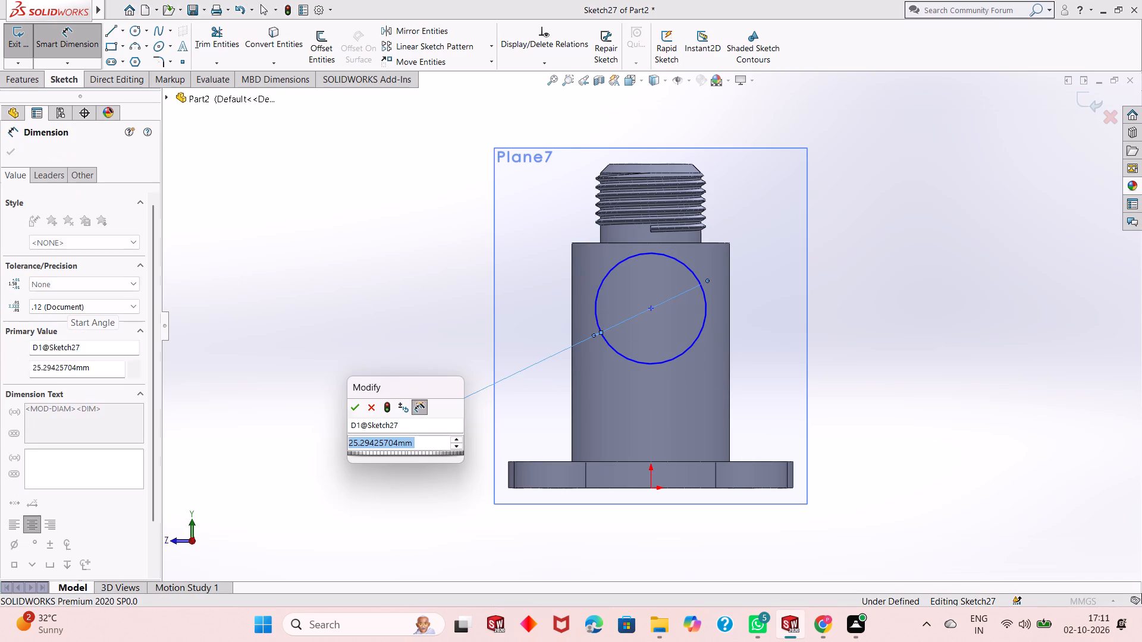
type("40")
key("Return")
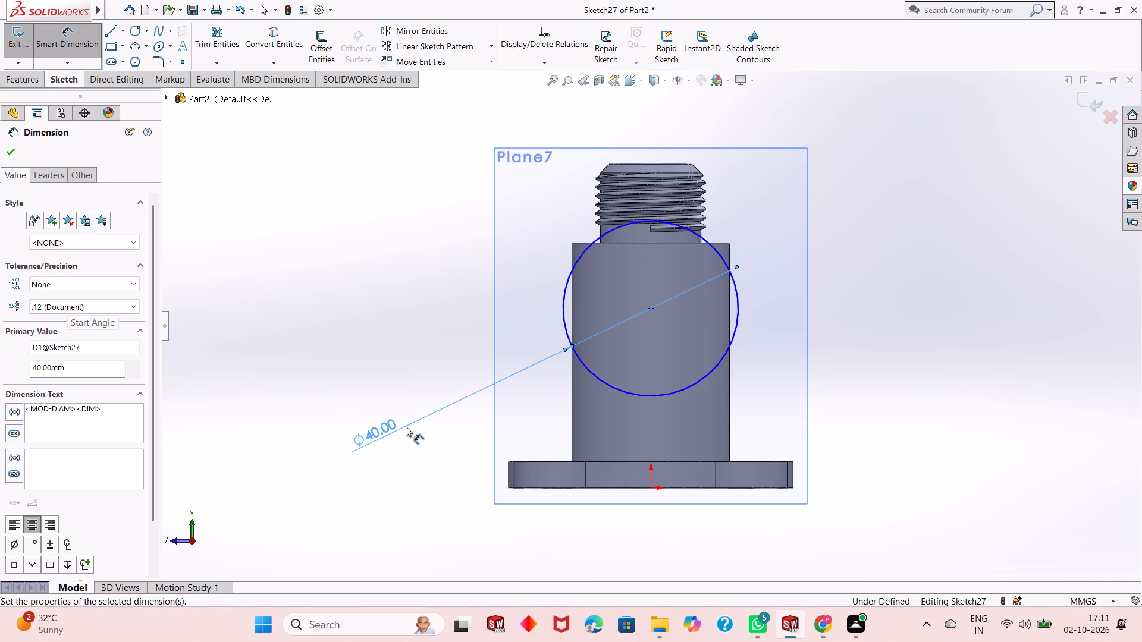
Dimension the circle's centre 28 mm above the origin.
left_click(648, 307)
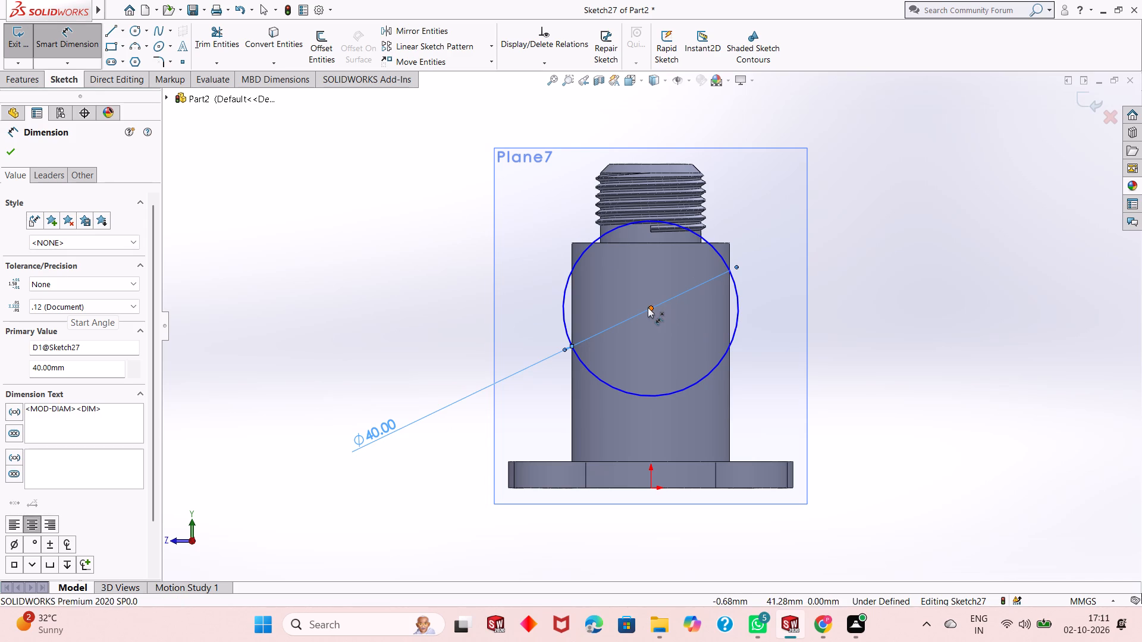
left_click(650, 487)
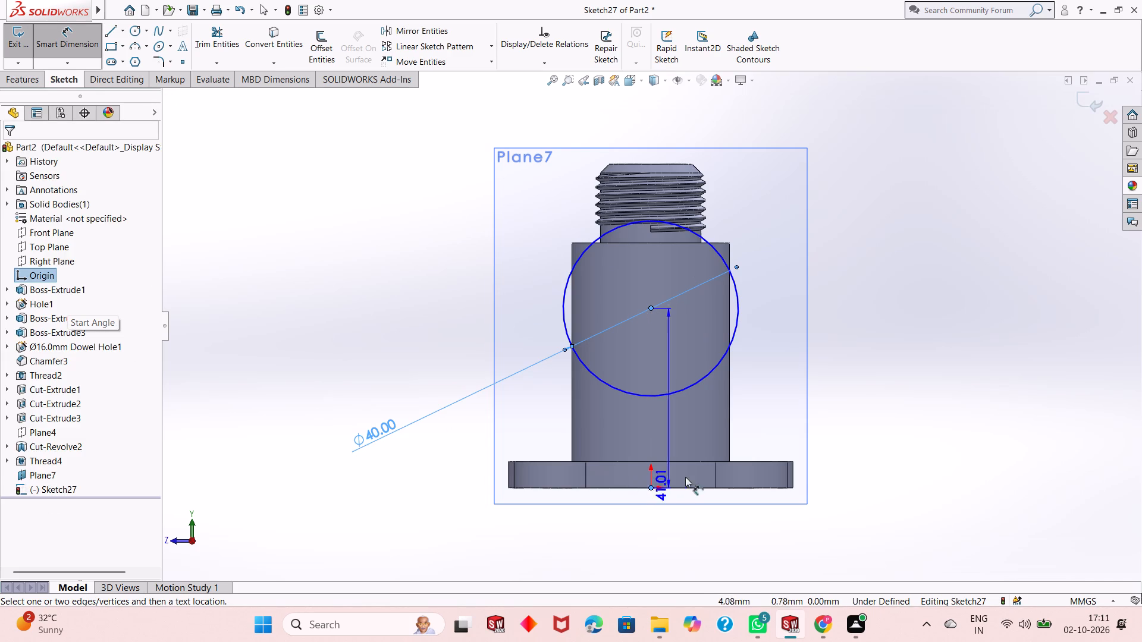
left_click(892, 477)
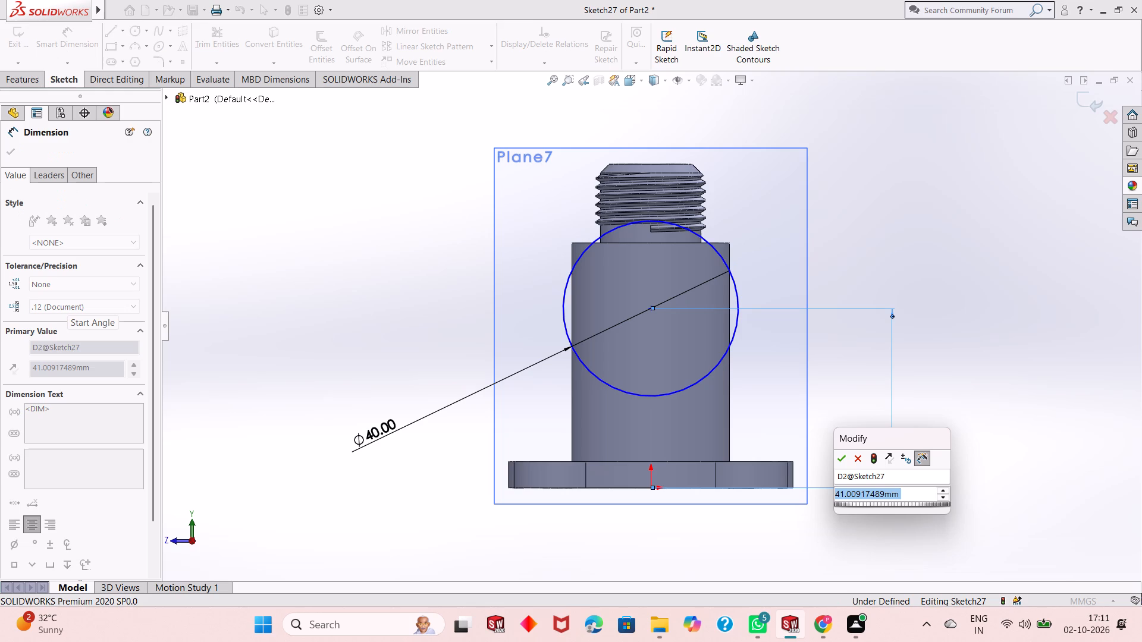
type("28")
key("Return")
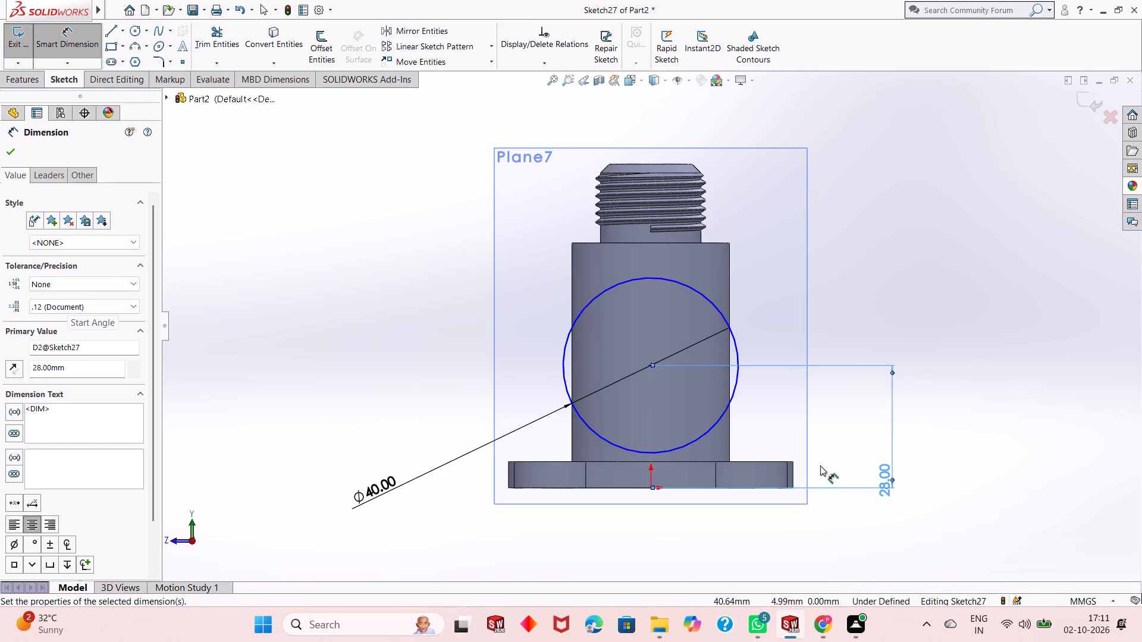
Dimension the horizontal distance from the circle's centre to the base flange's outer edge on the +Z side.
left_click(649, 367)
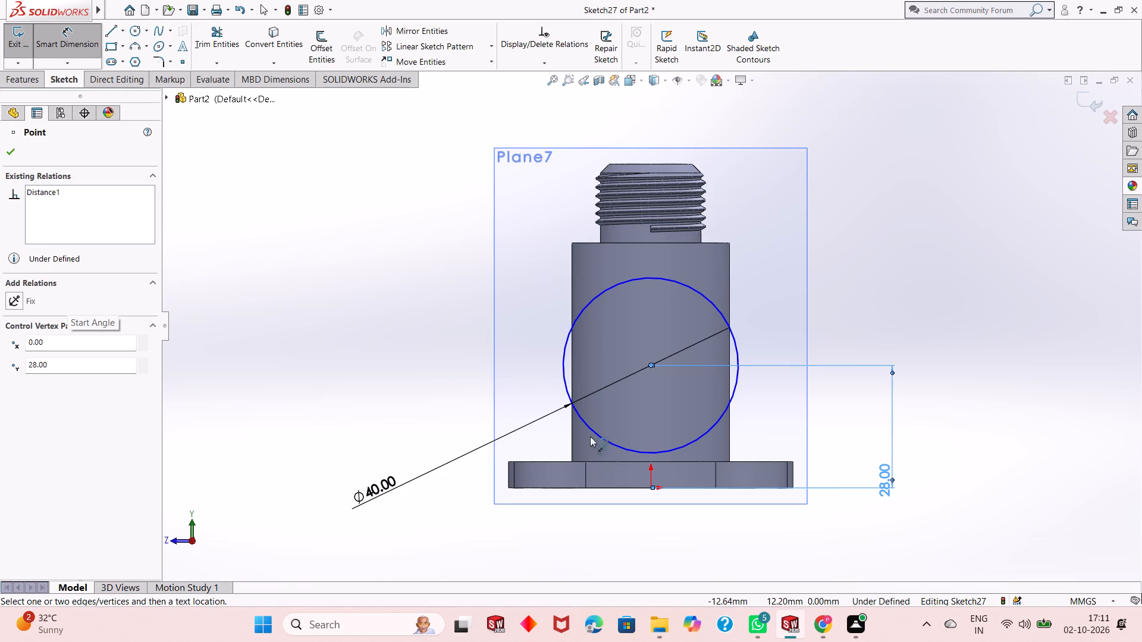
left_click(506, 480)
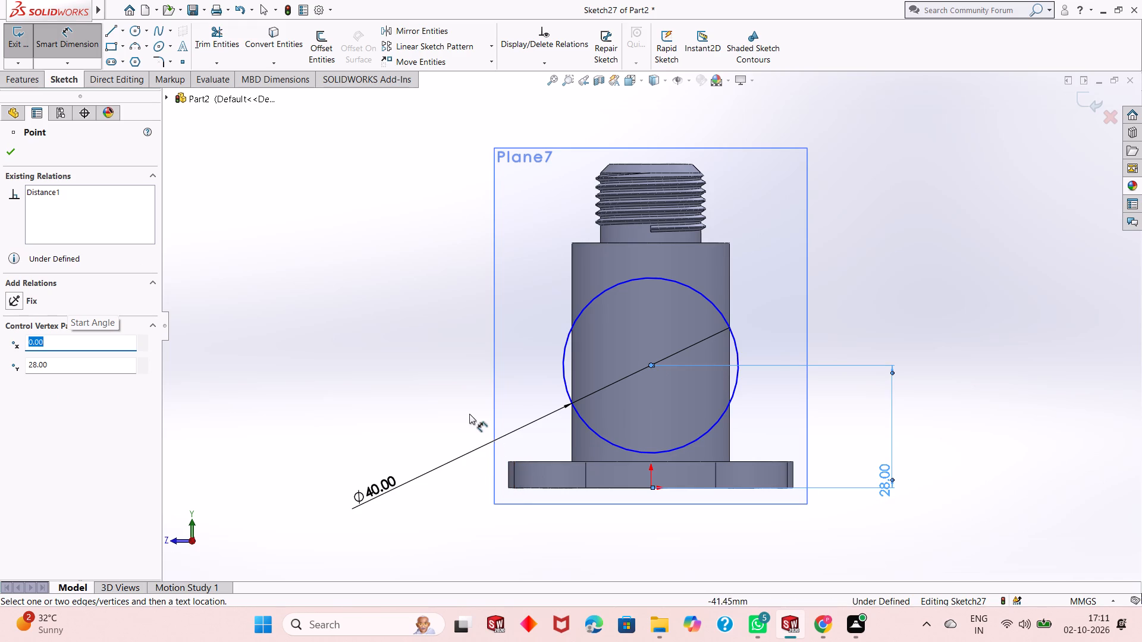
left_click(507, 471)
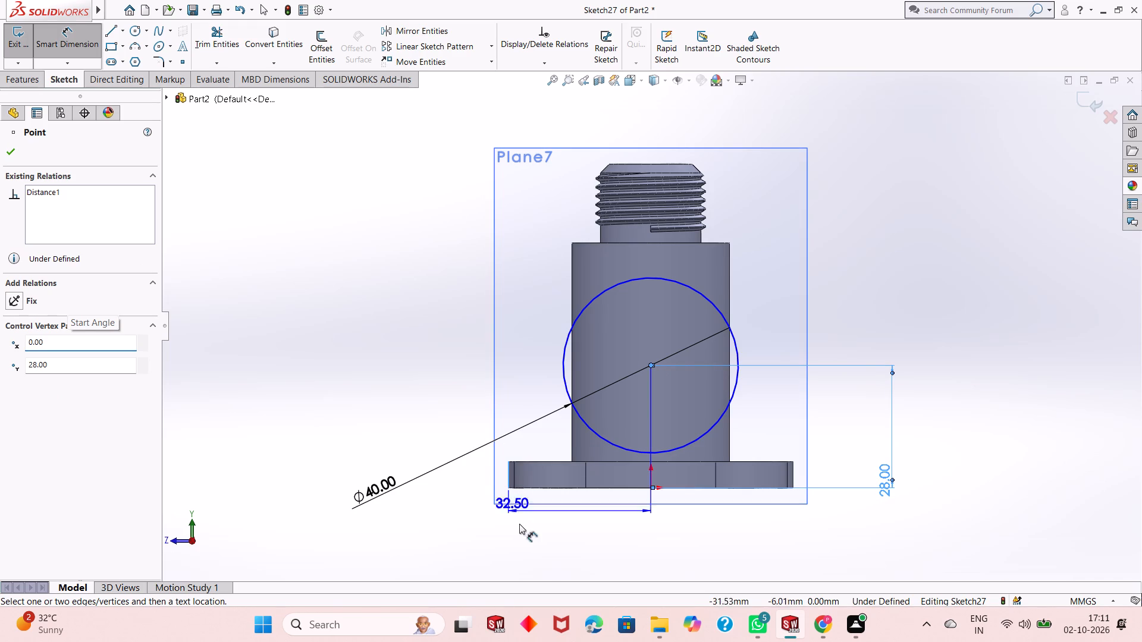
left_click(576, 542)
key("Return")
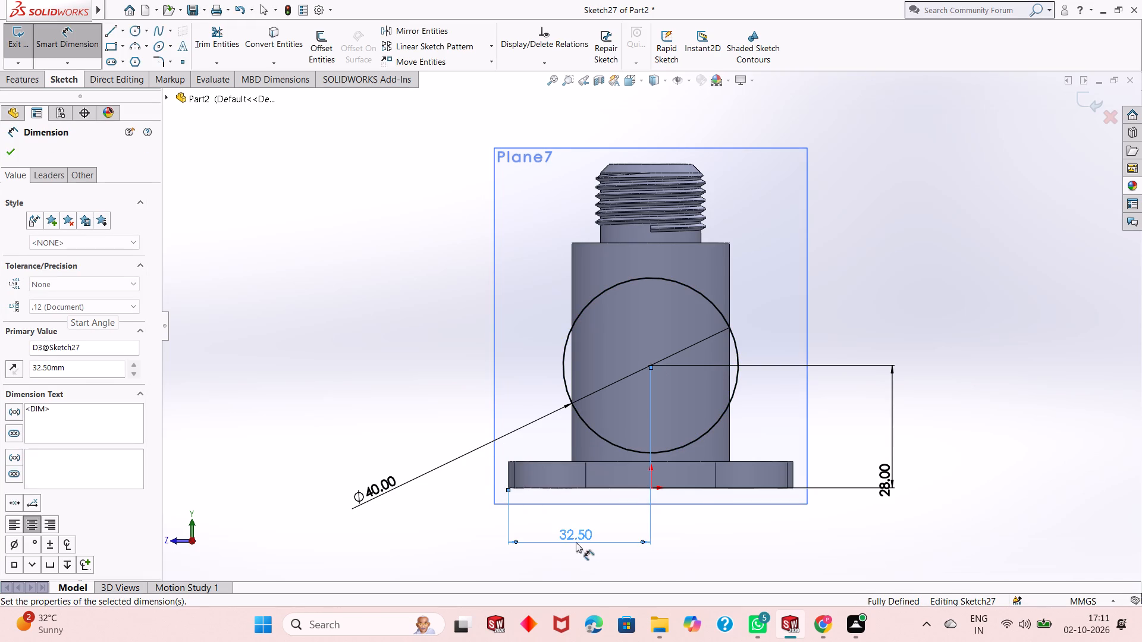
right_click(370, 385)
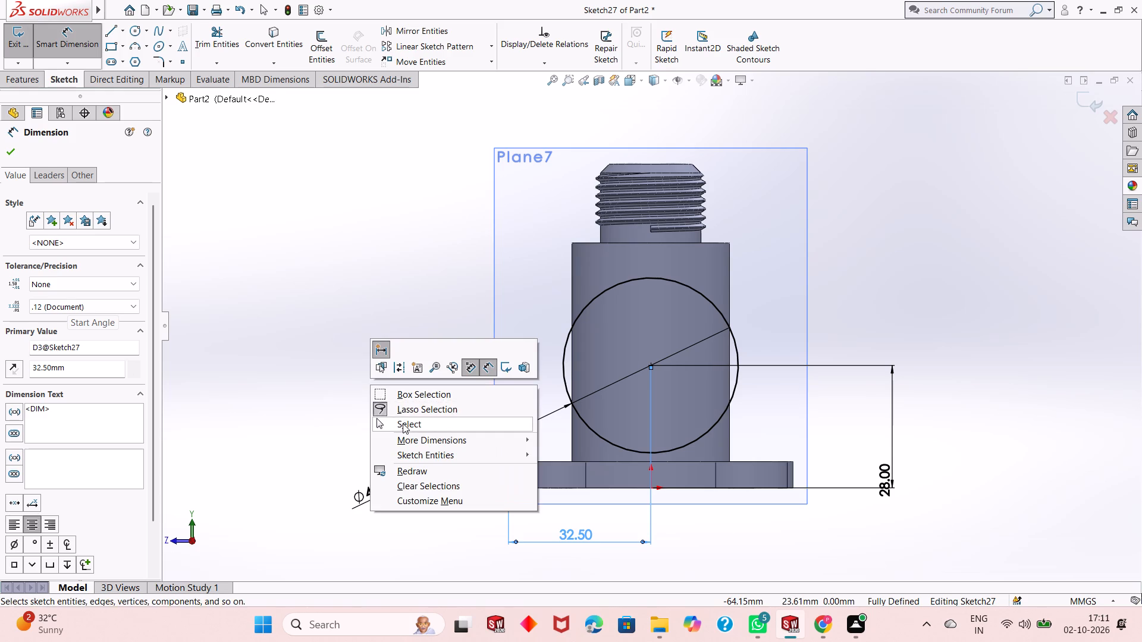
left_click(403, 424)
middle_click_drag(698, 368, 638, 401)
key("ctrl+8")
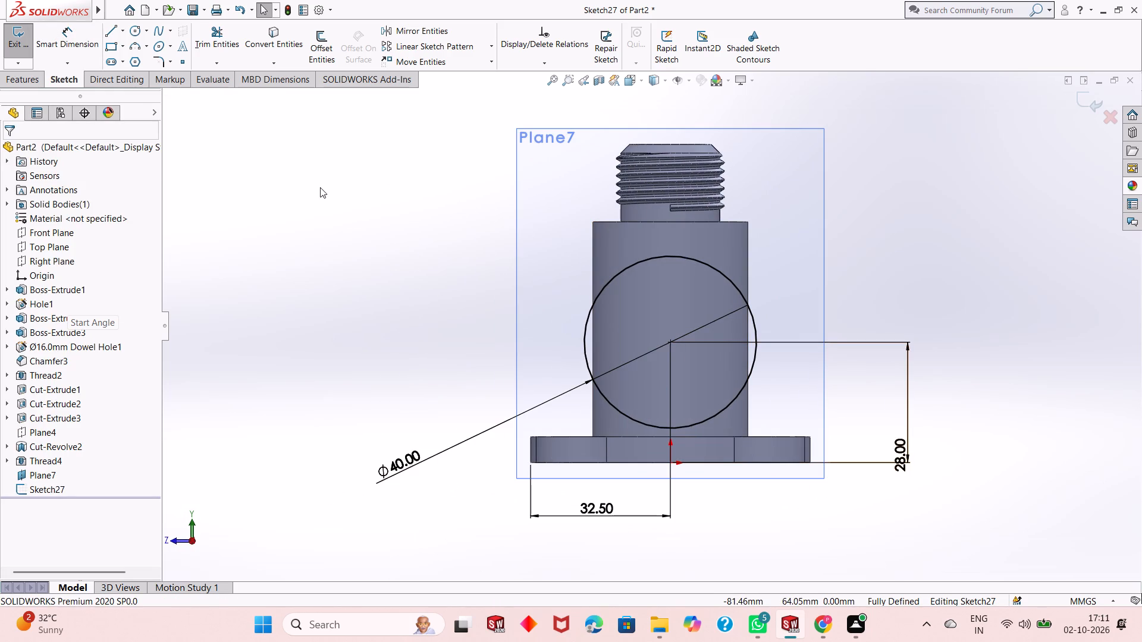
Sketch two circles level with the large circle's centre, about 30 mm either side: 5 mm radius on the +Z side, 10 mm radius opposite.
left_click(137, 32)
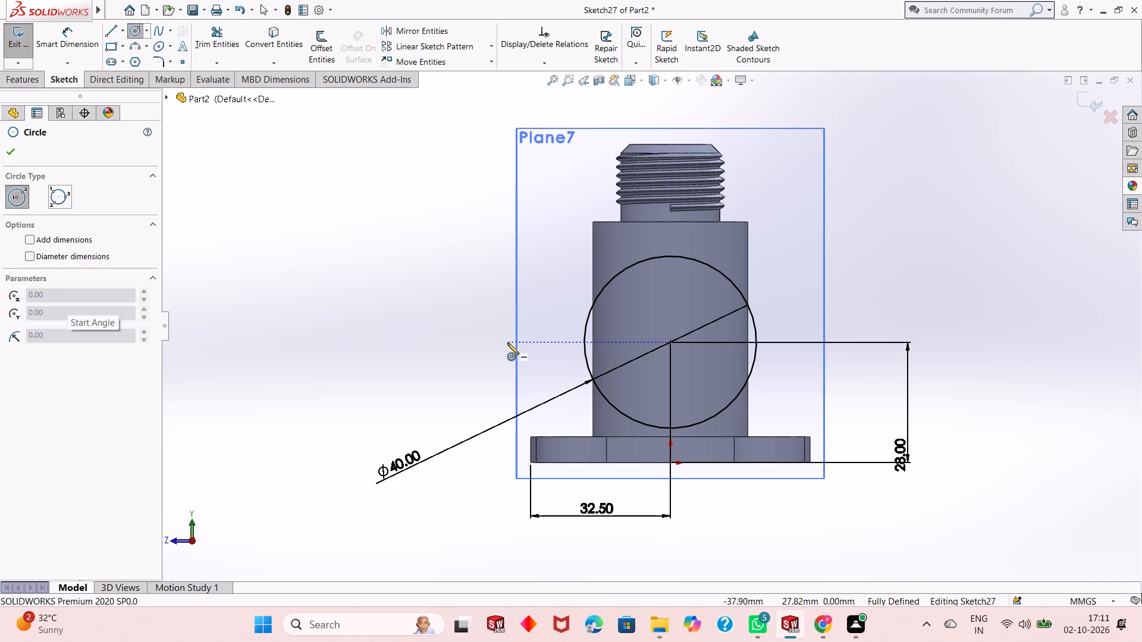
left_click(542, 341)
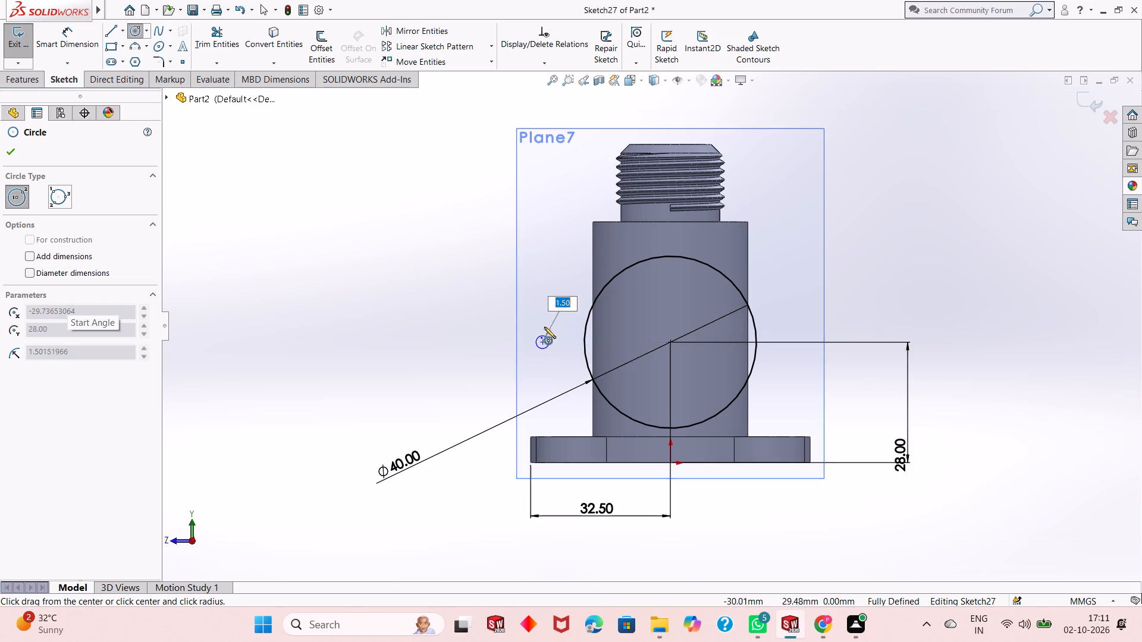
key("5")
key("Return")
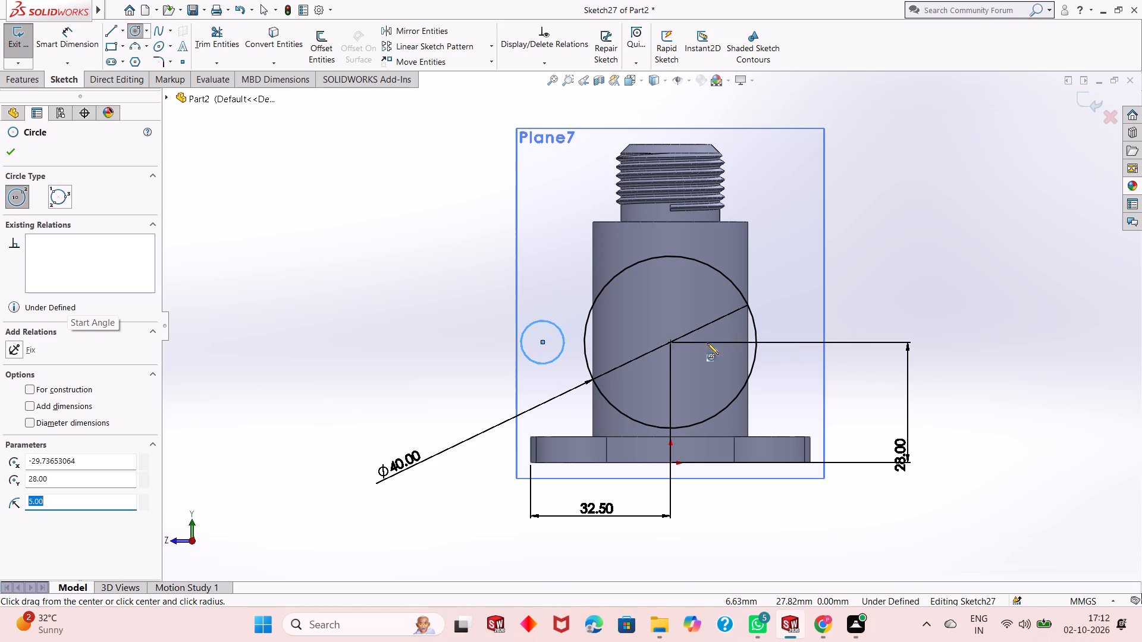
left_click(798, 340)
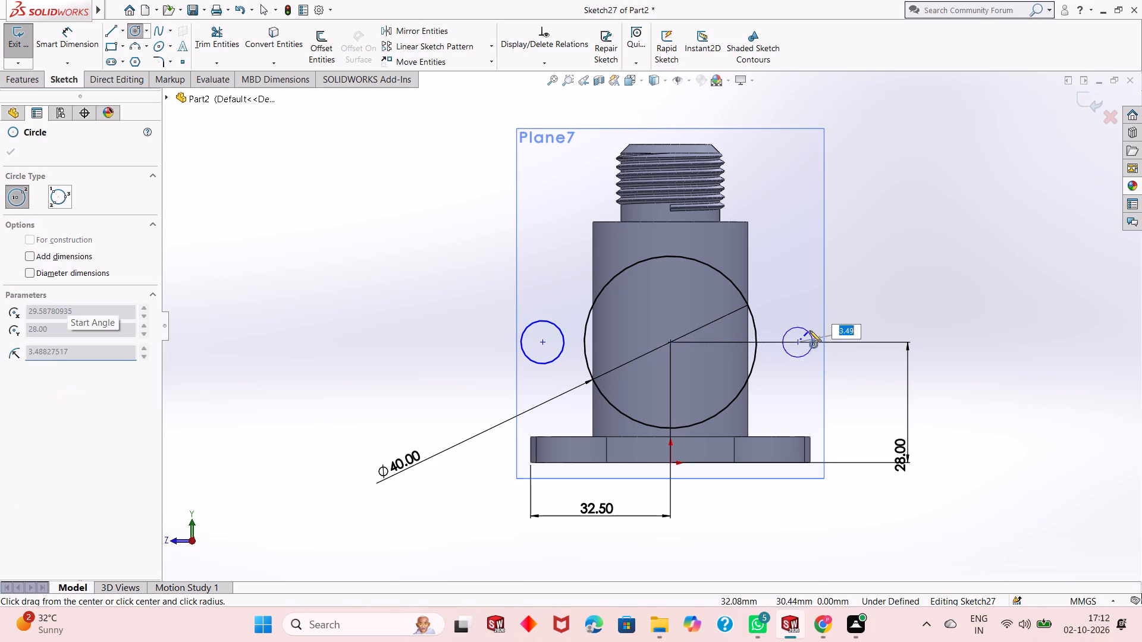
type("10")
key("Return")
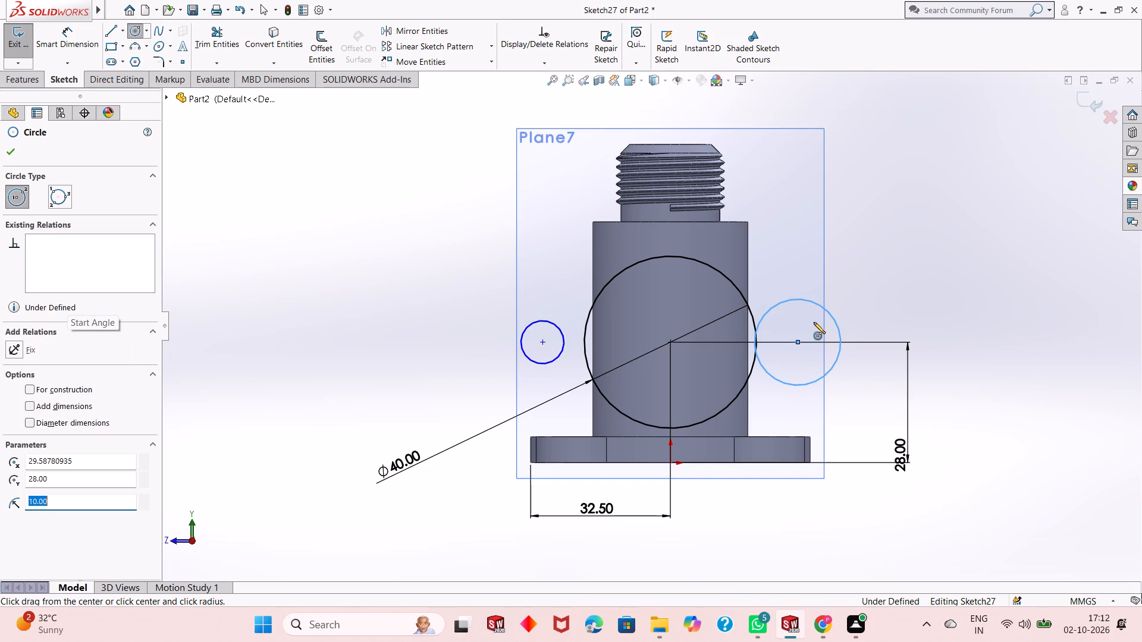
left_click(0, 152)
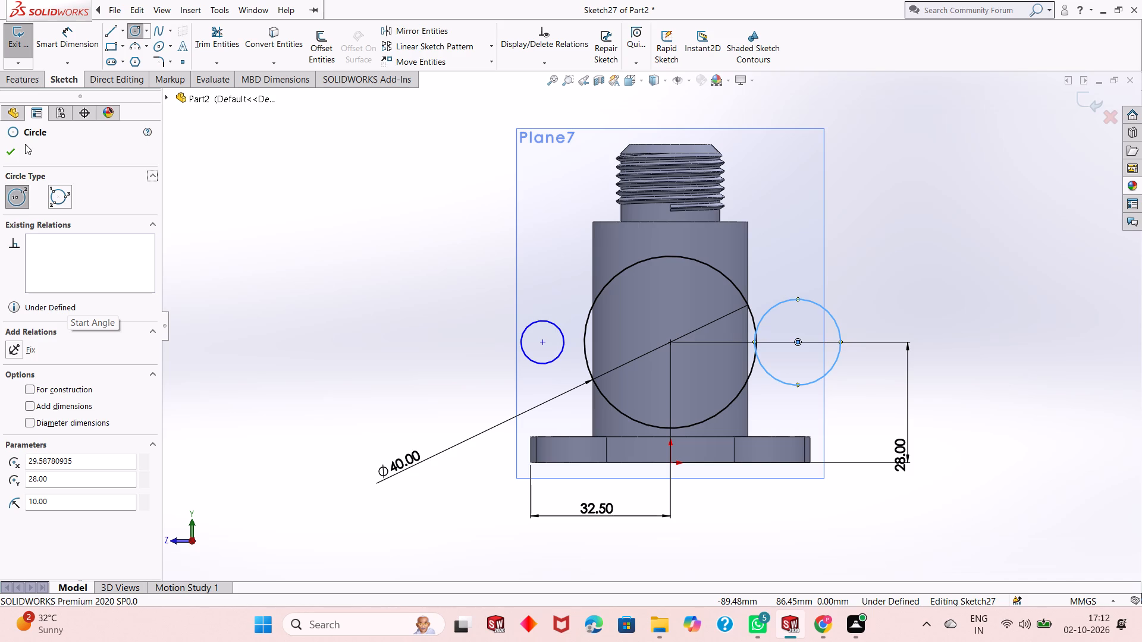
left_click(25, 144)
left_click(10, 152)
Dimension the diameters of both small side circles as 20 mm.
left_click(96, 42)
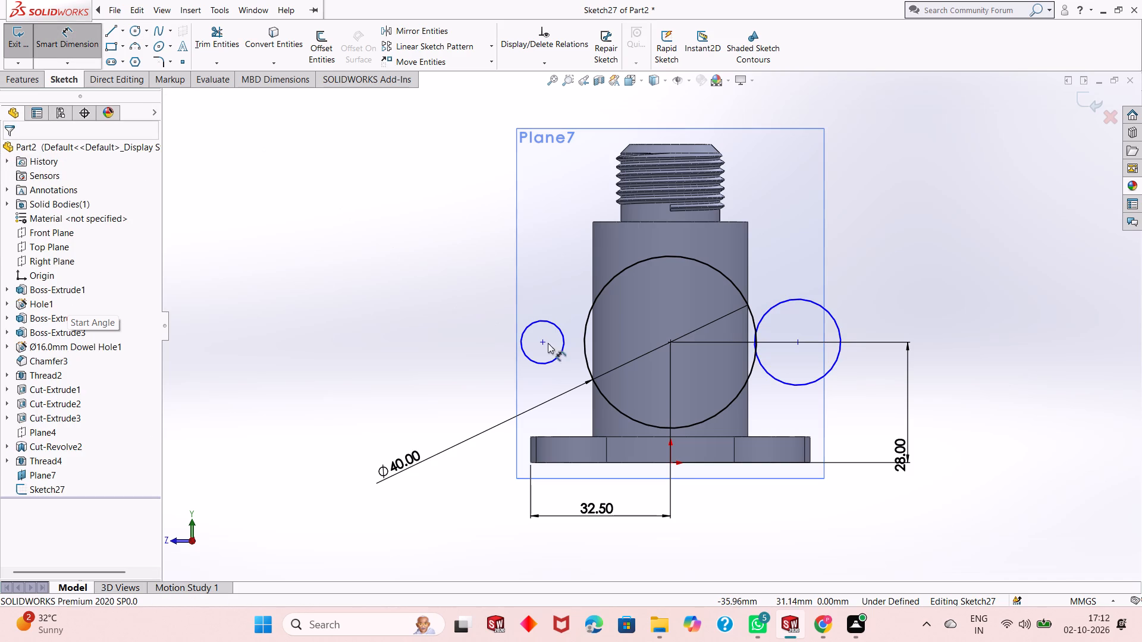
left_click(533, 361)
left_click(365, 421)
type("20")
key("Return")
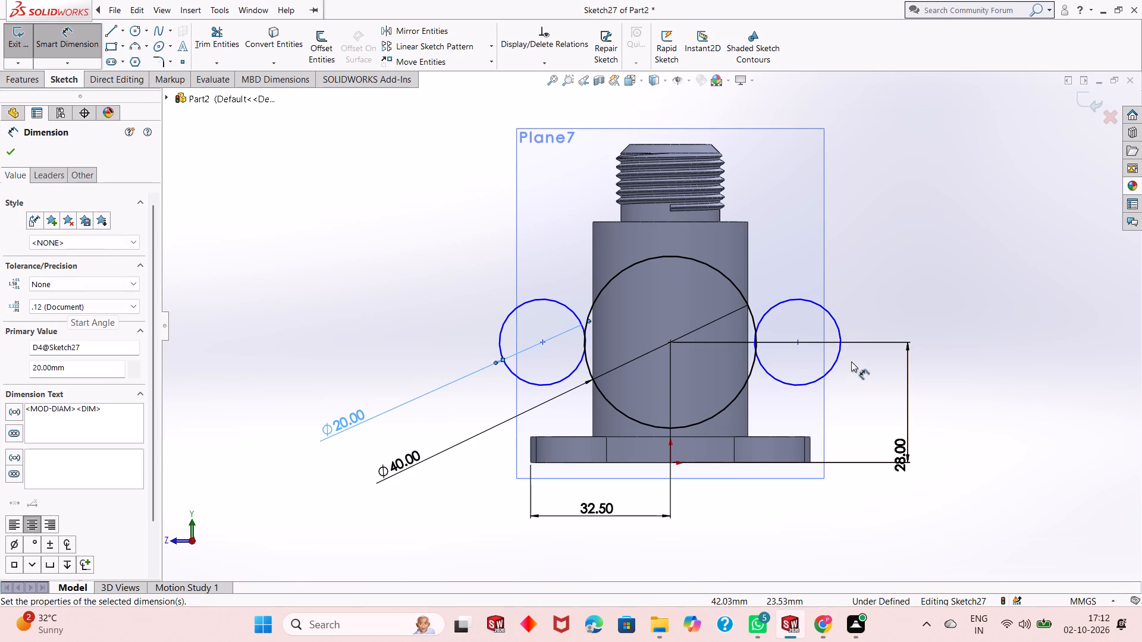
left_click(834, 361)
left_click(961, 442)
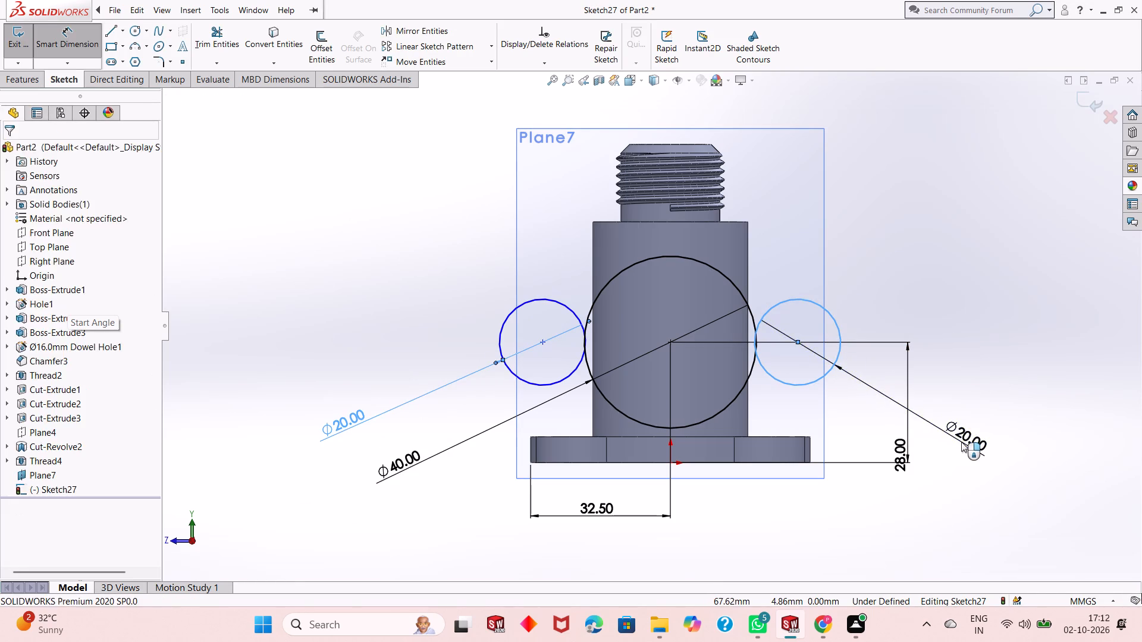
key("Return")
Dimension the +Z side circle's centre 26 mm (52/2) horizontally from the large circle's centre.
scroll(696, 267, "down", 1)
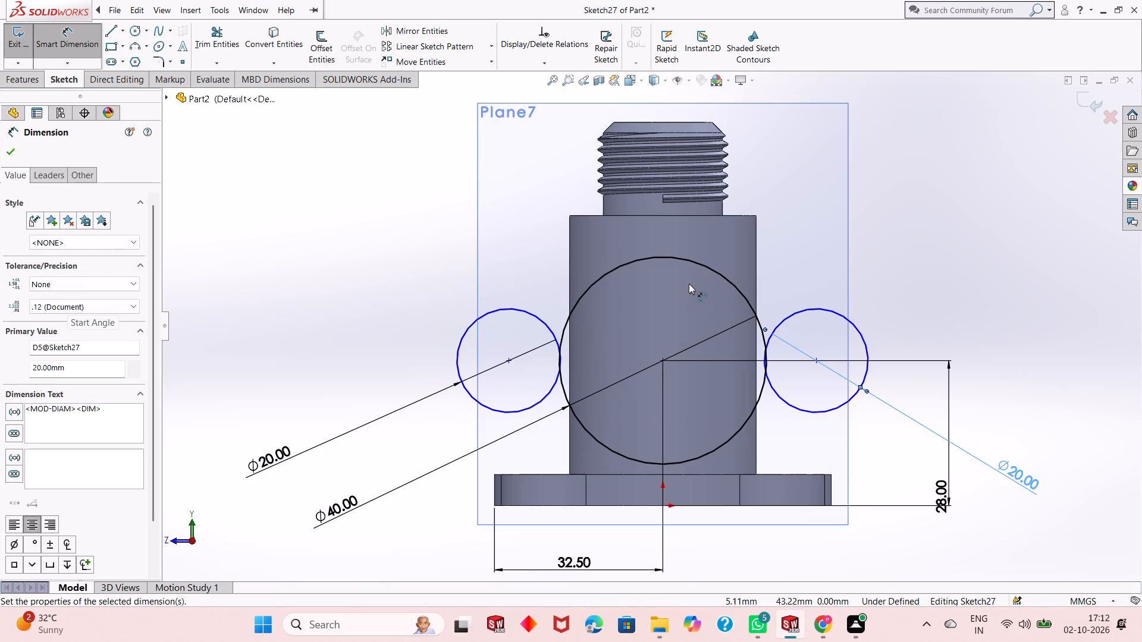
scroll(667, 250, "down", 1)
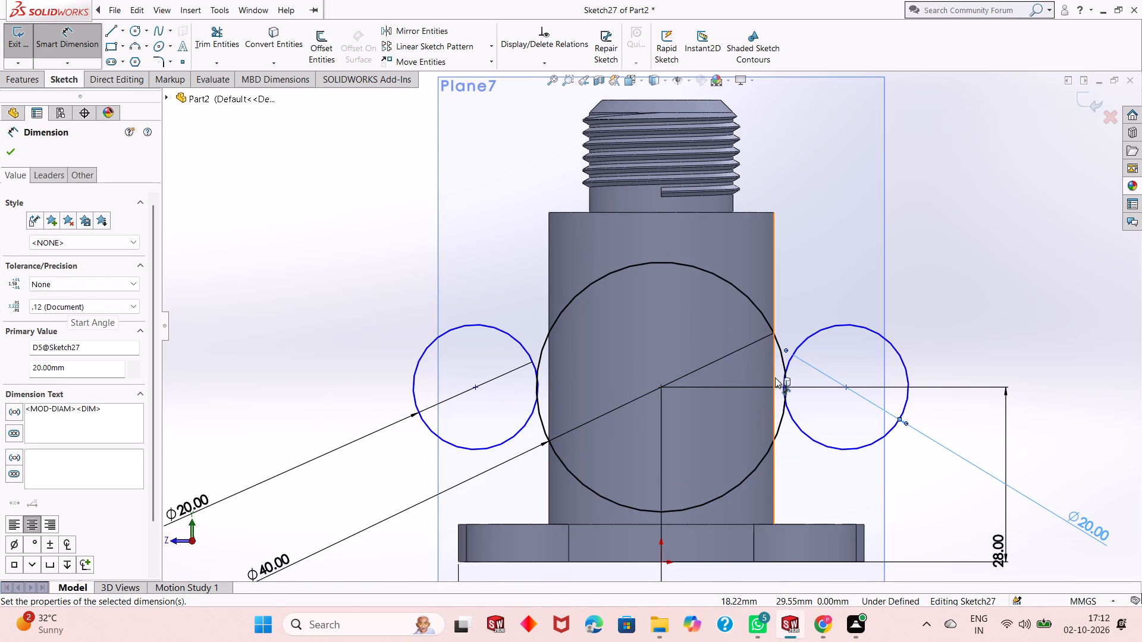
left_click(659, 386)
left_click(476, 387)
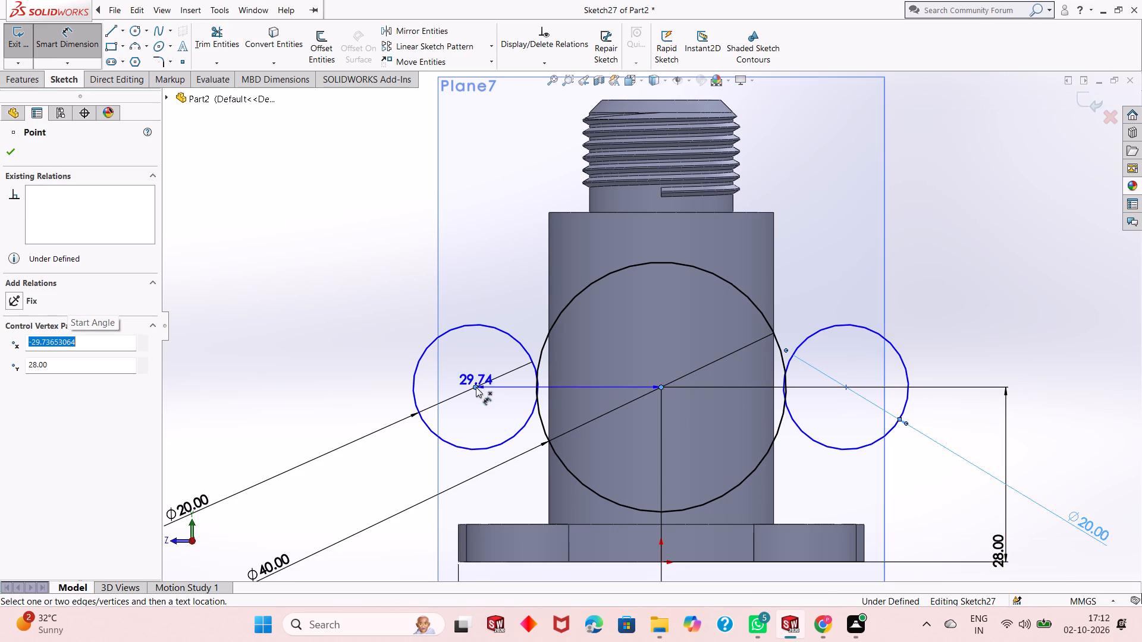
left_click(457, 236)
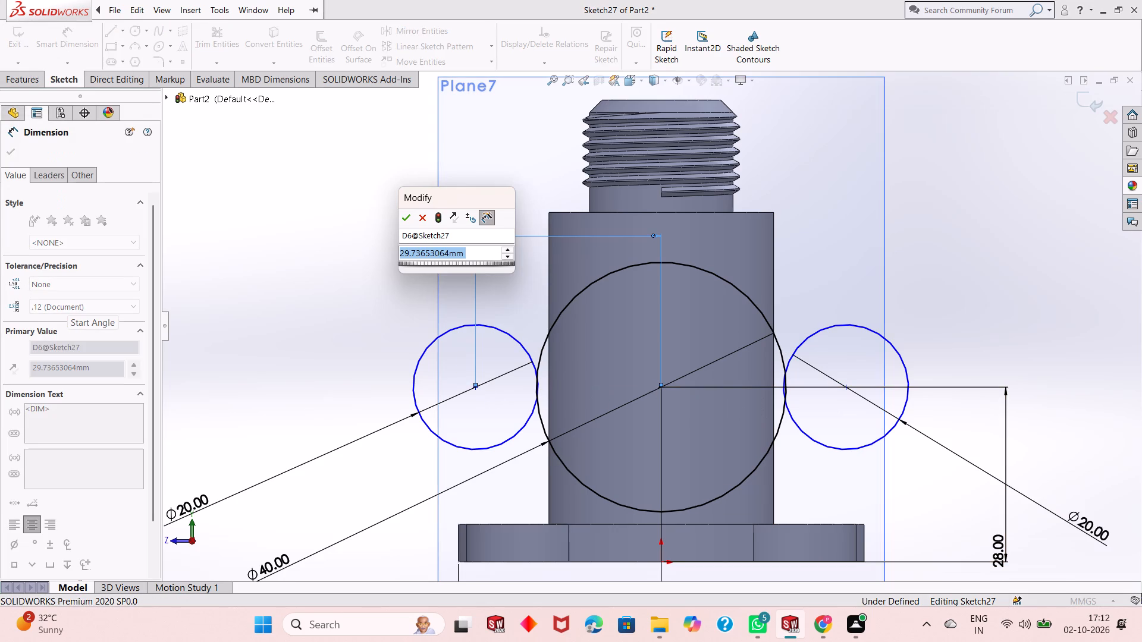
type("52/2")
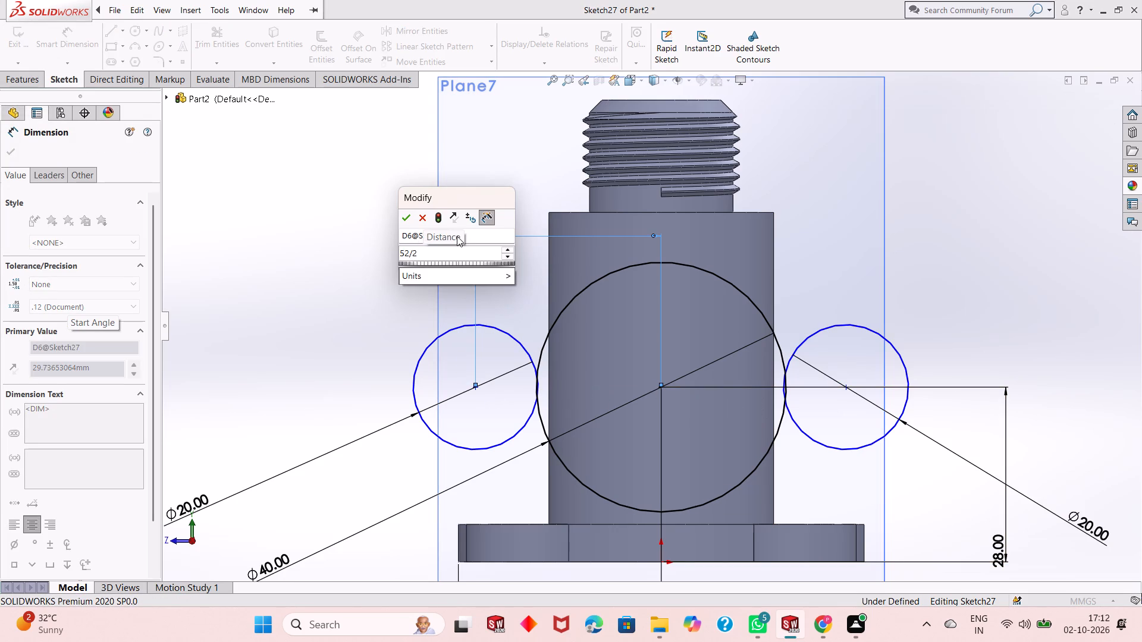
key("Return")
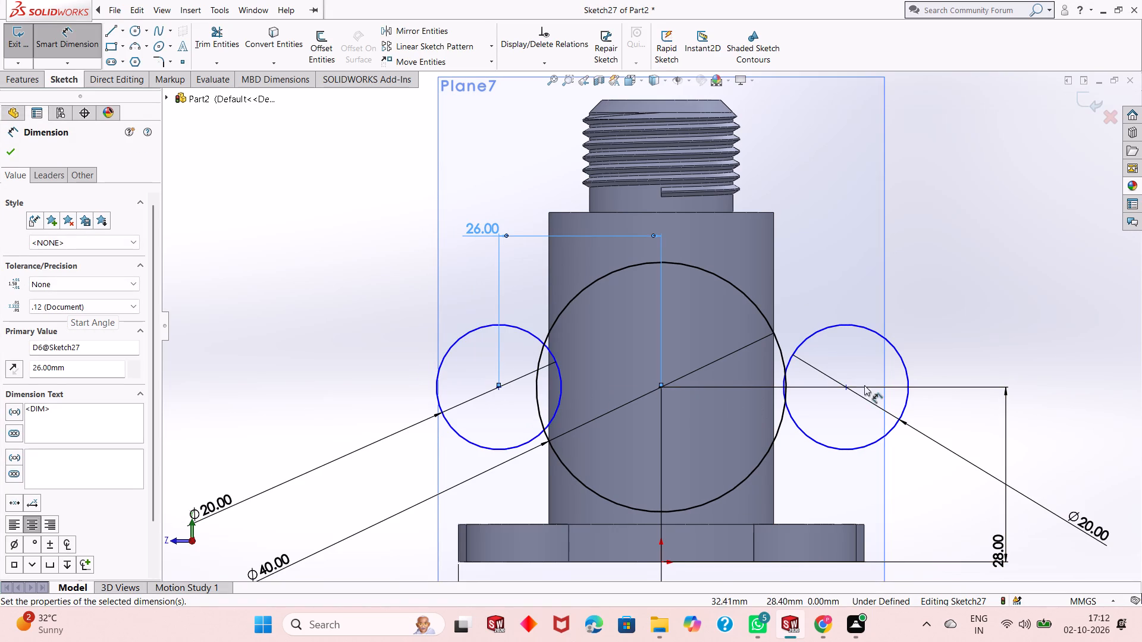
Dimension the -Z side circle's centre 26 mm (52/2) horizontally from the large circle's centre.
left_click(848, 386)
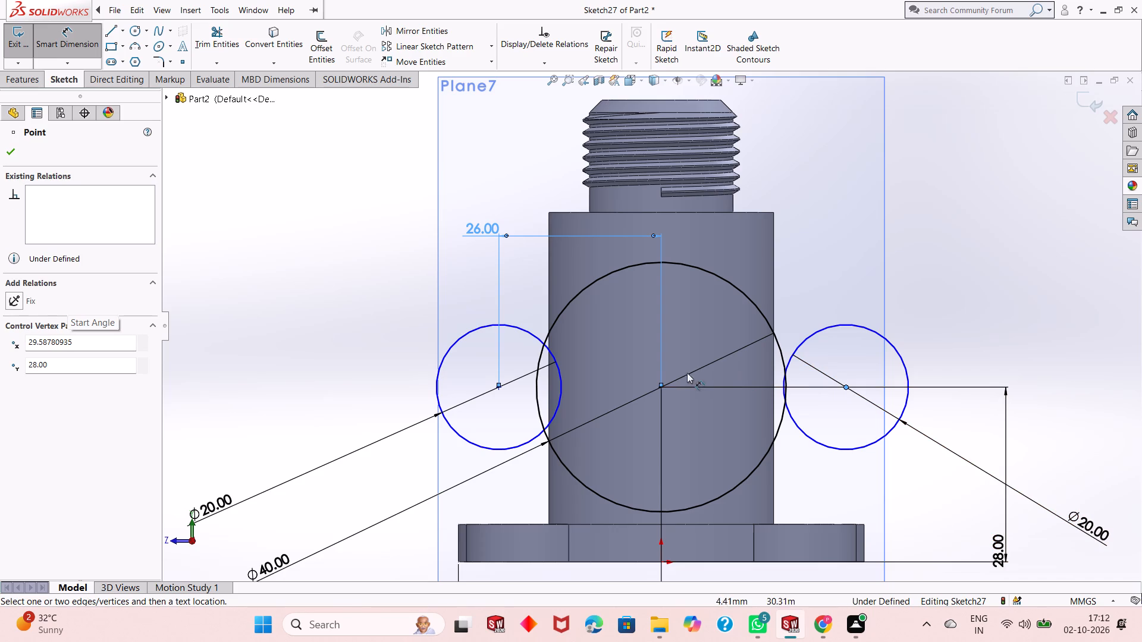
left_click(660, 389)
left_click(780, 234)
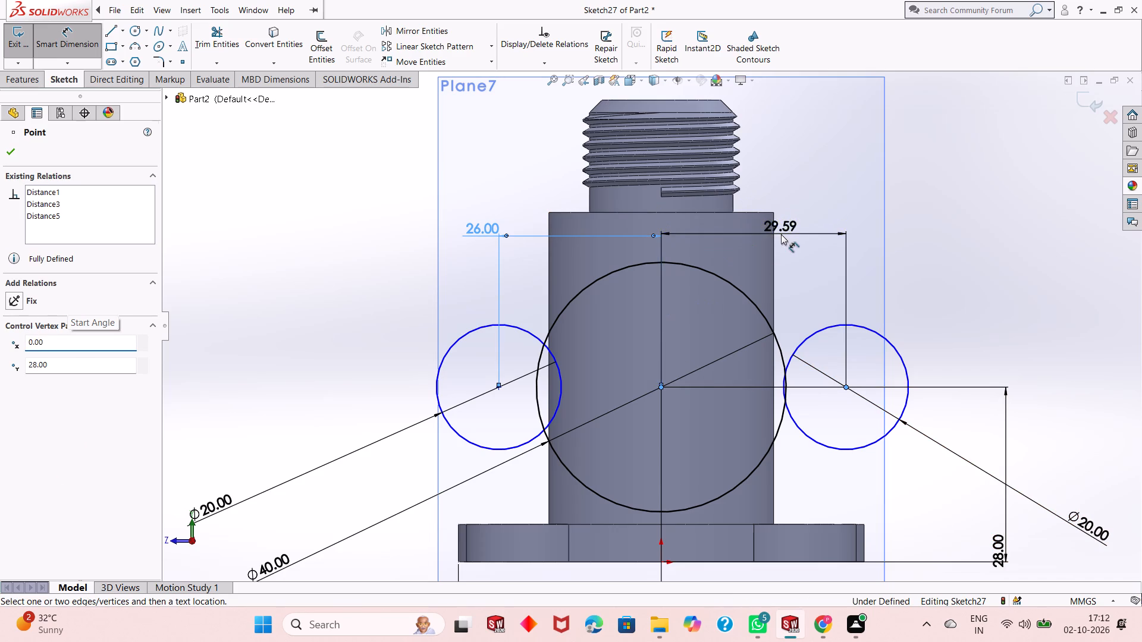
type("52/2")
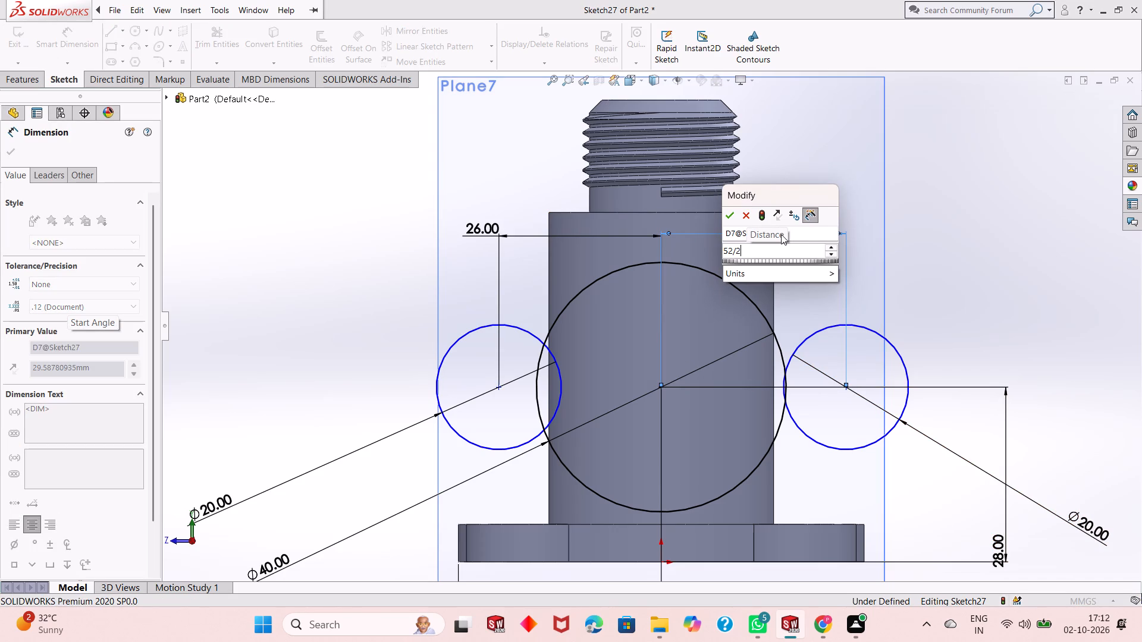
key("Return")
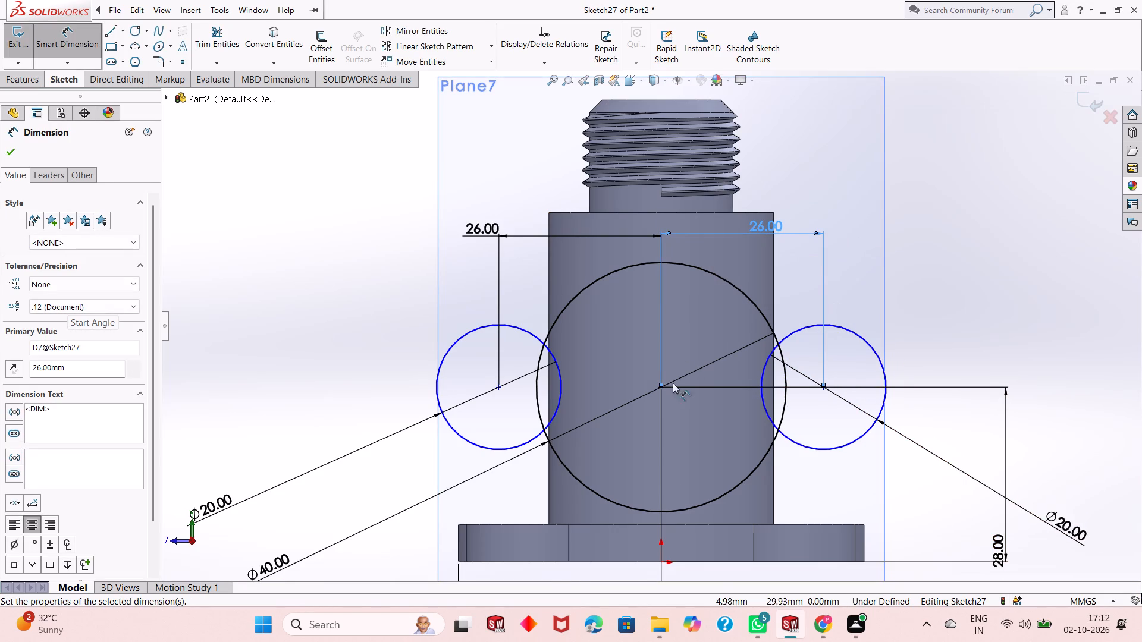
Dimension the centres of both small side circles 28 mm vertically from the origin.
scroll(634, 393, "up", 1)
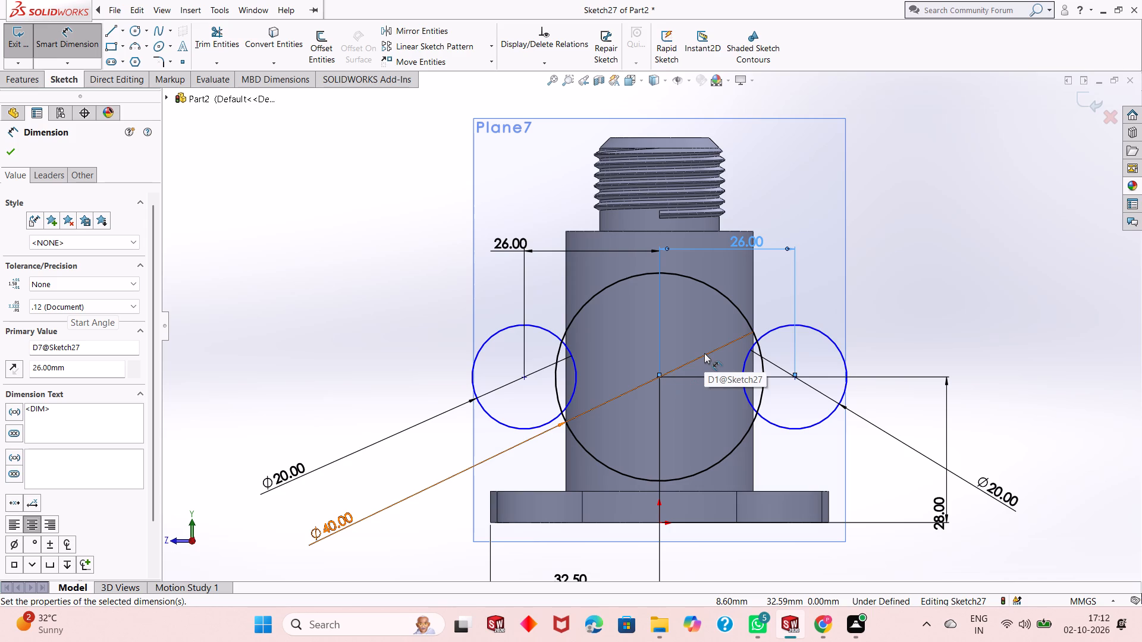
scroll(704, 351, "up", 1)
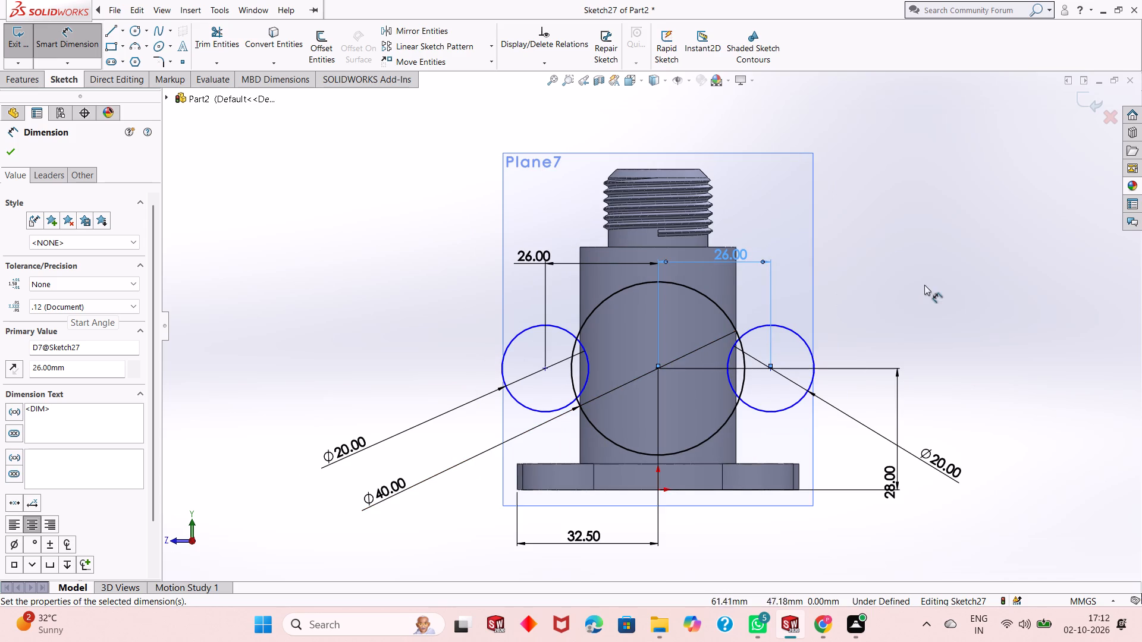
scroll(535, 298, "down", 1)
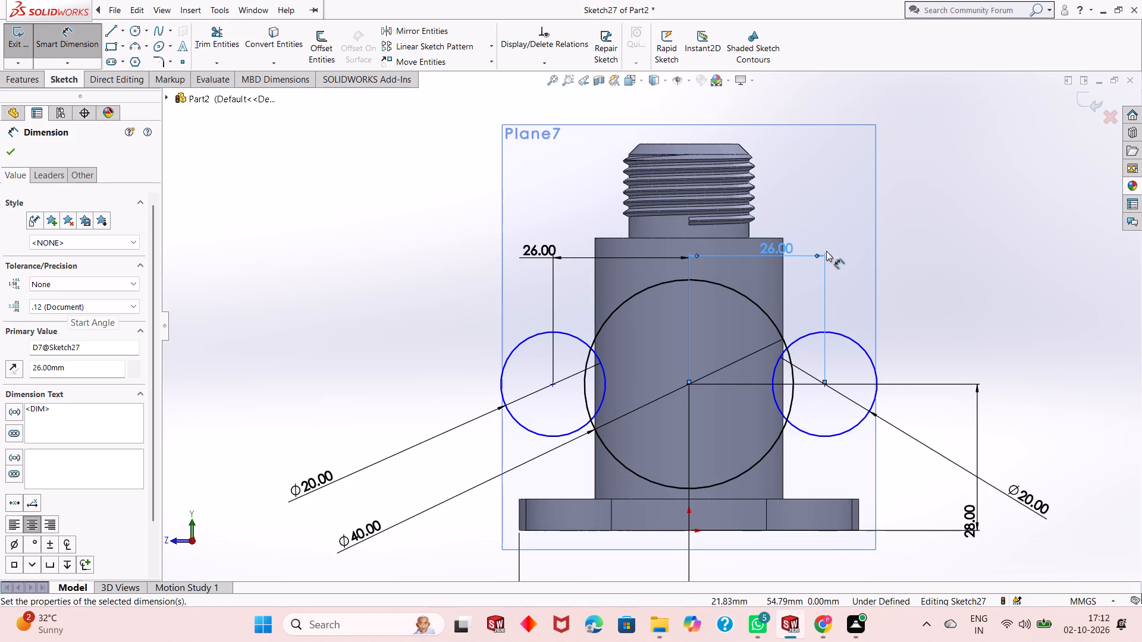
left_click(555, 385)
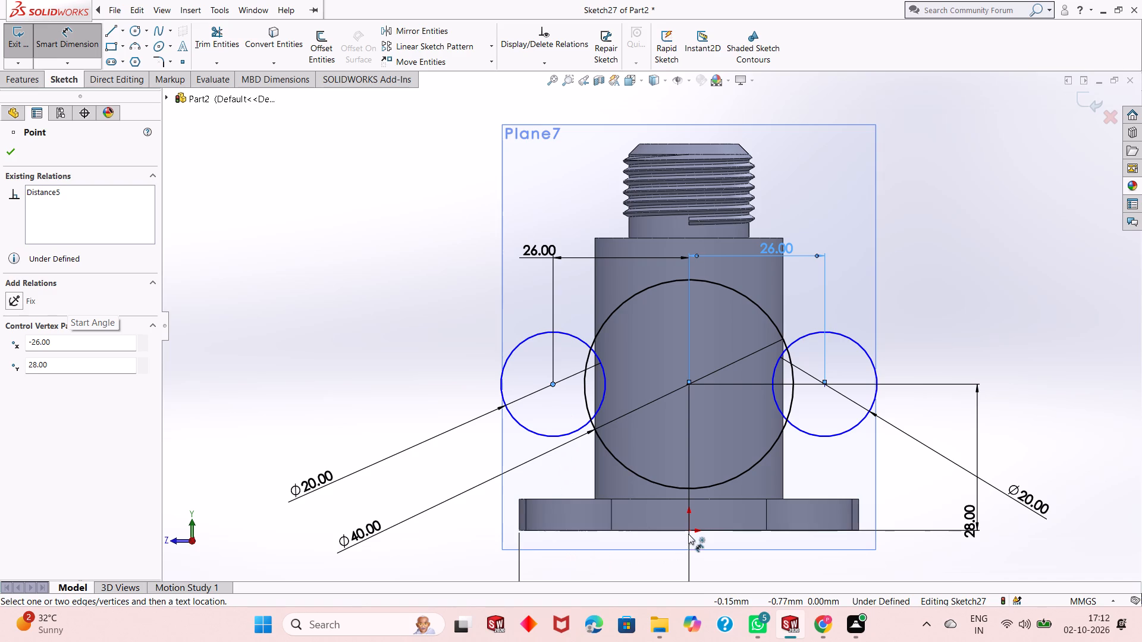
left_click(688, 534)
left_click(432, 464)
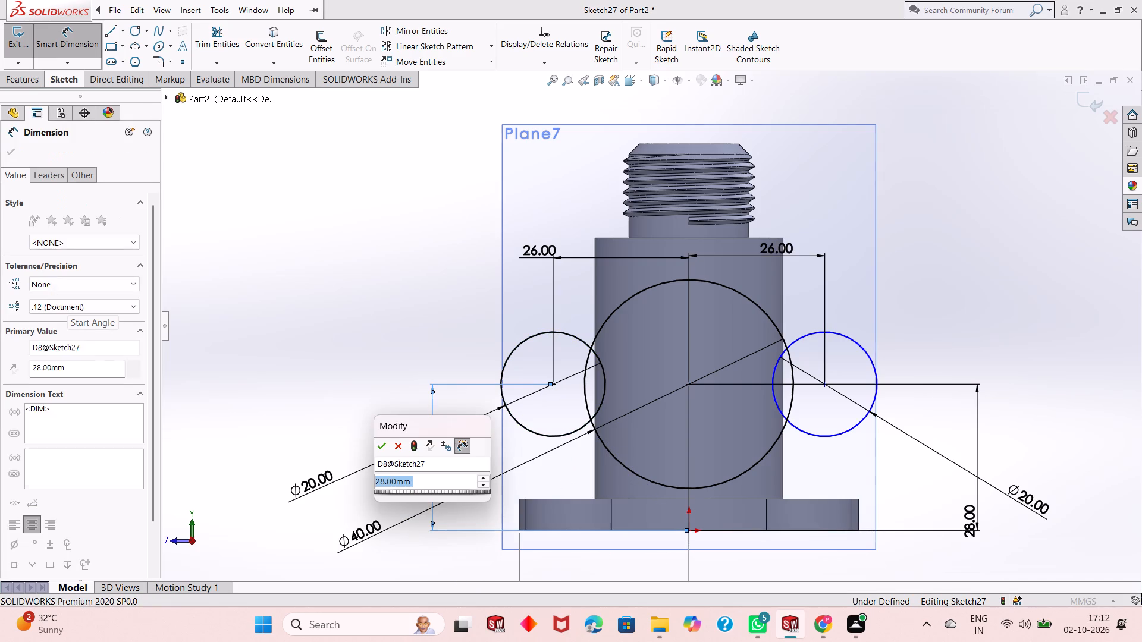
key("Return")
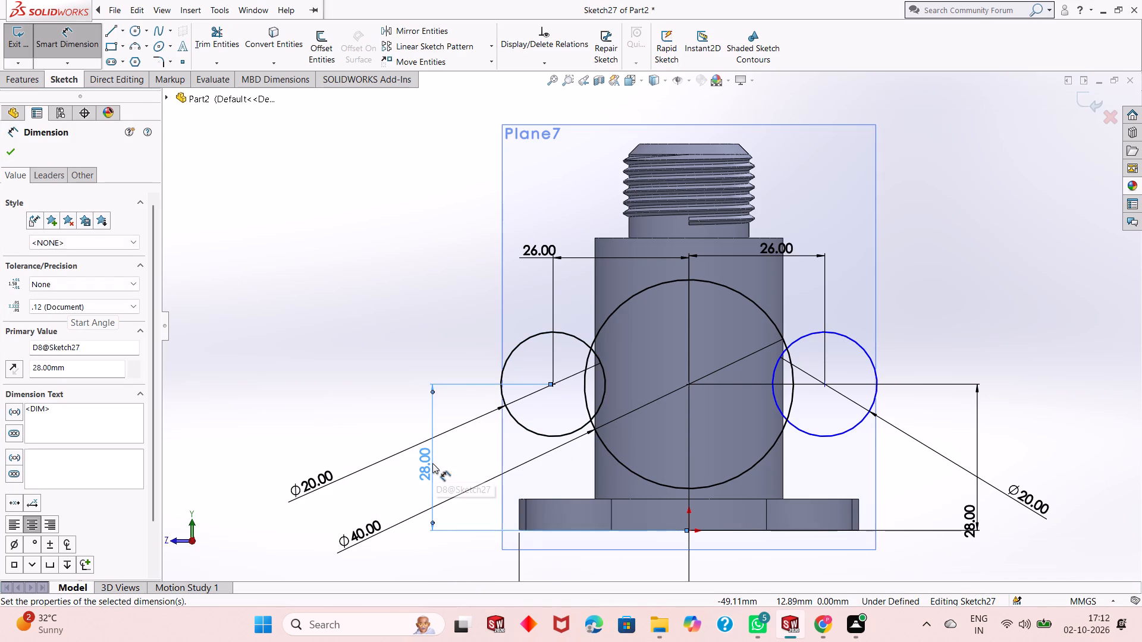
left_click(826, 385)
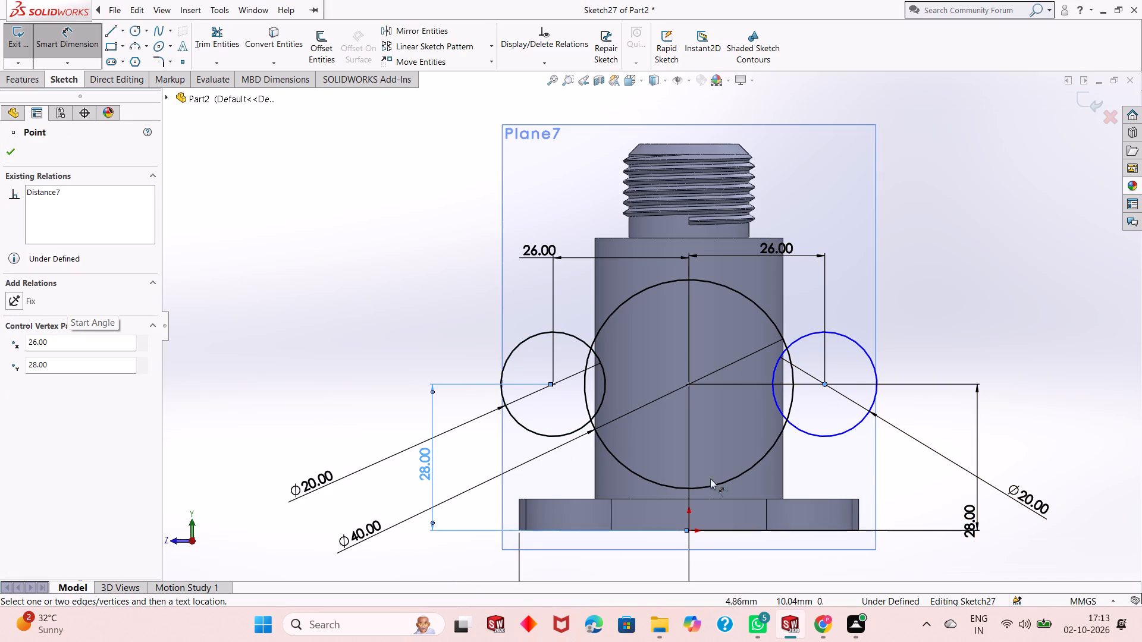
left_click(689, 531)
left_click(1024, 473)
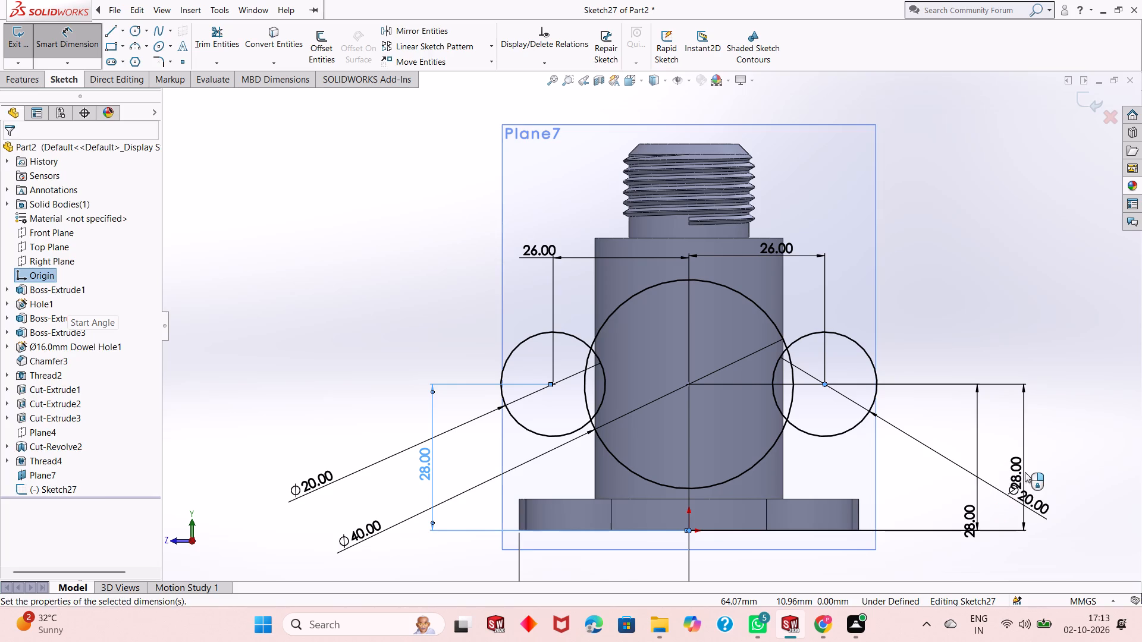
key("Return")
right_click(898, 214)
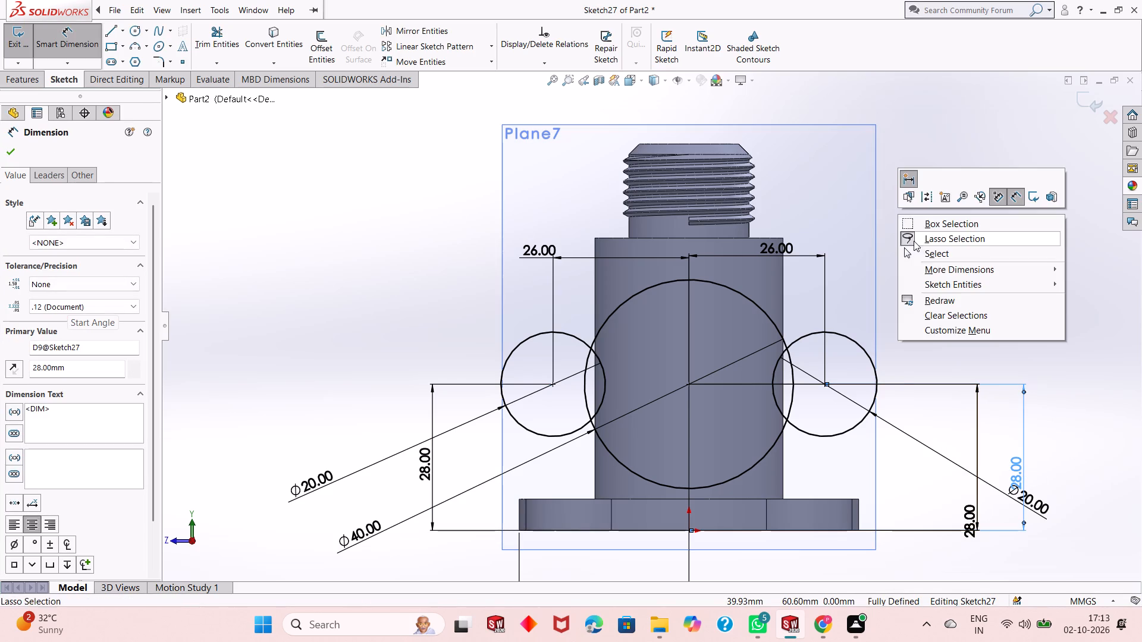
left_click(924, 254)
Draw upper and lower tangent lines, each about 24 mm long, joining the +Z side circle to the large circle.
left_click(110, 36)
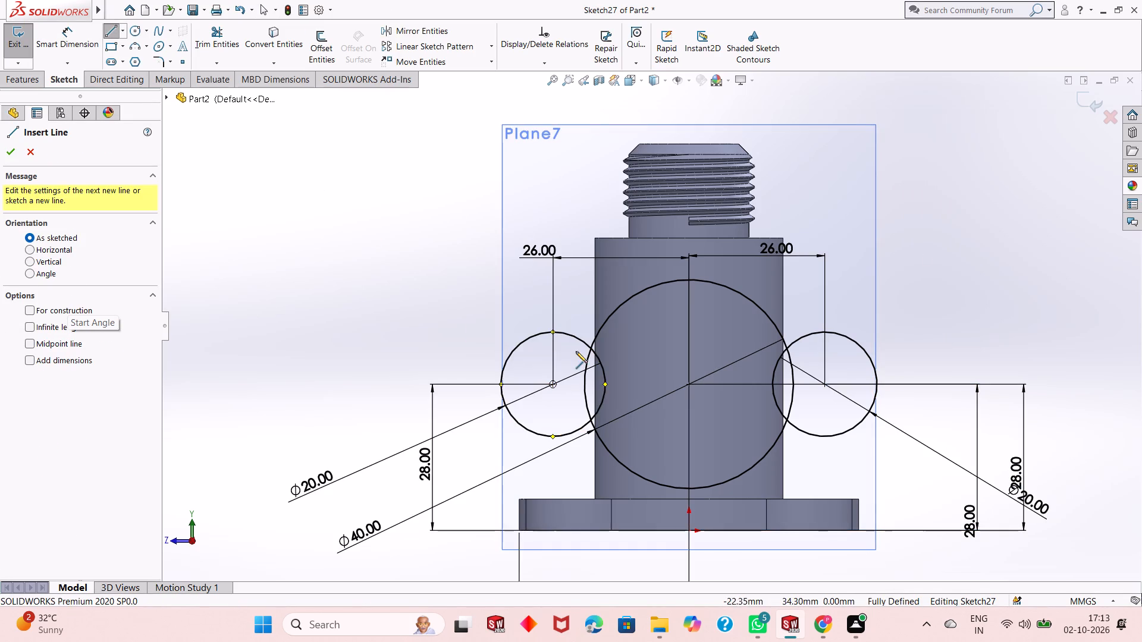
left_click(545, 333)
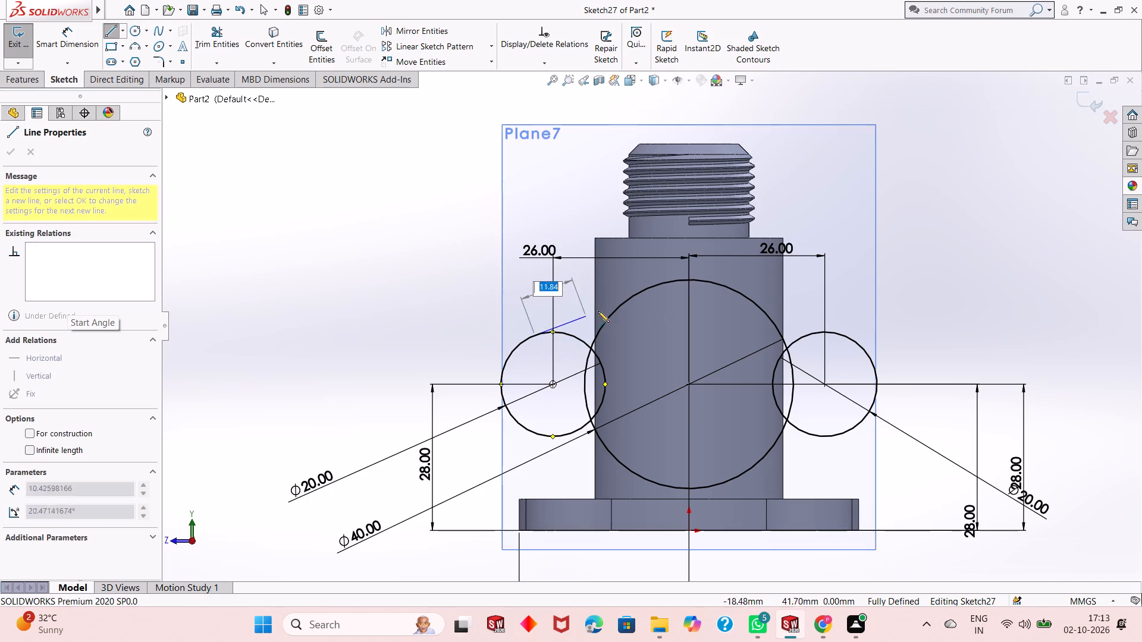
left_click(660, 282)
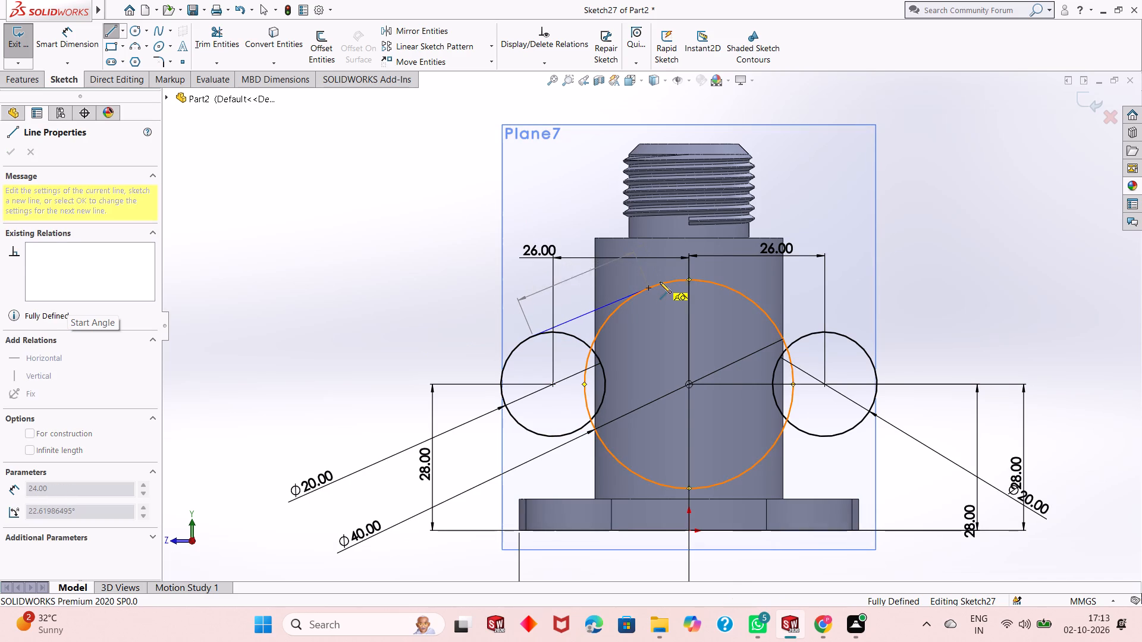
right_click(384, 234)
left_click(418, 240)
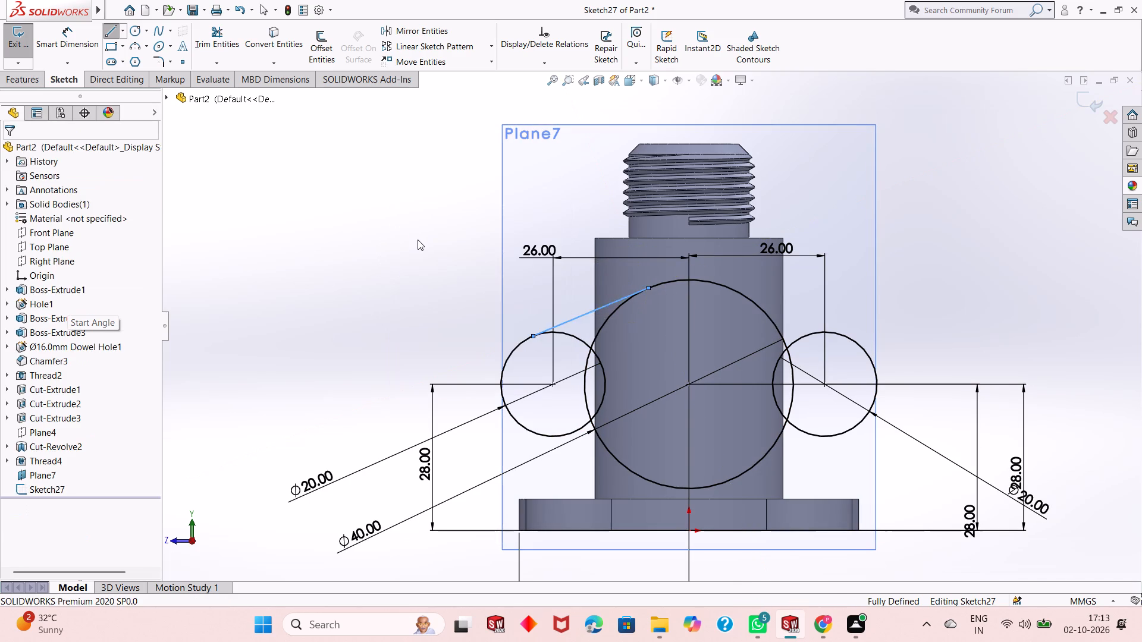
left_click(106, 29)
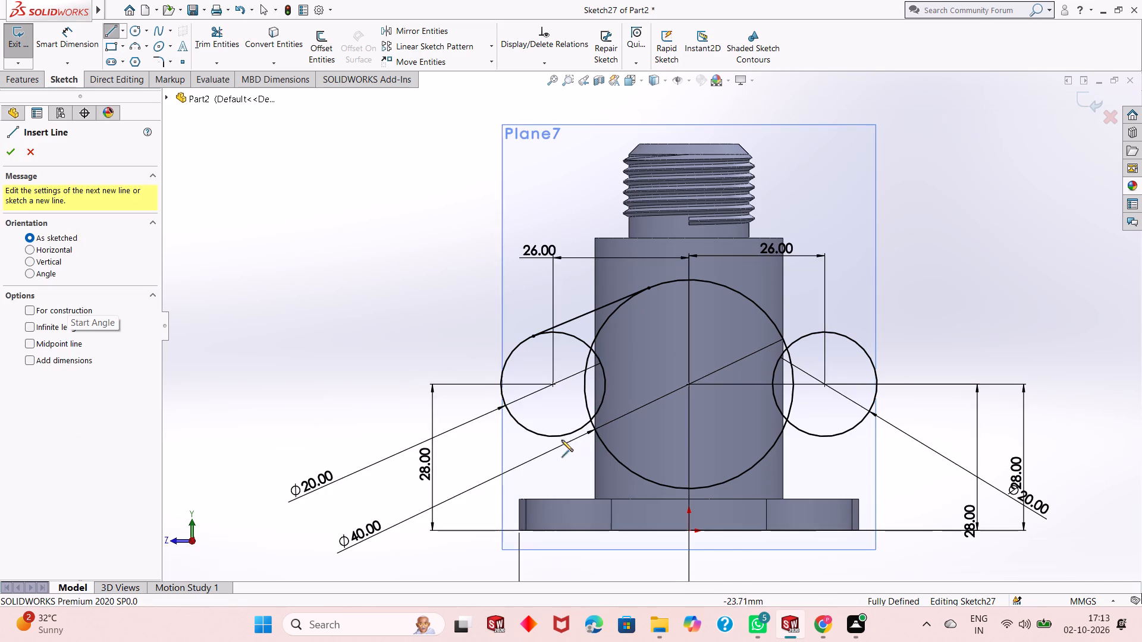
left_click(539, 434)
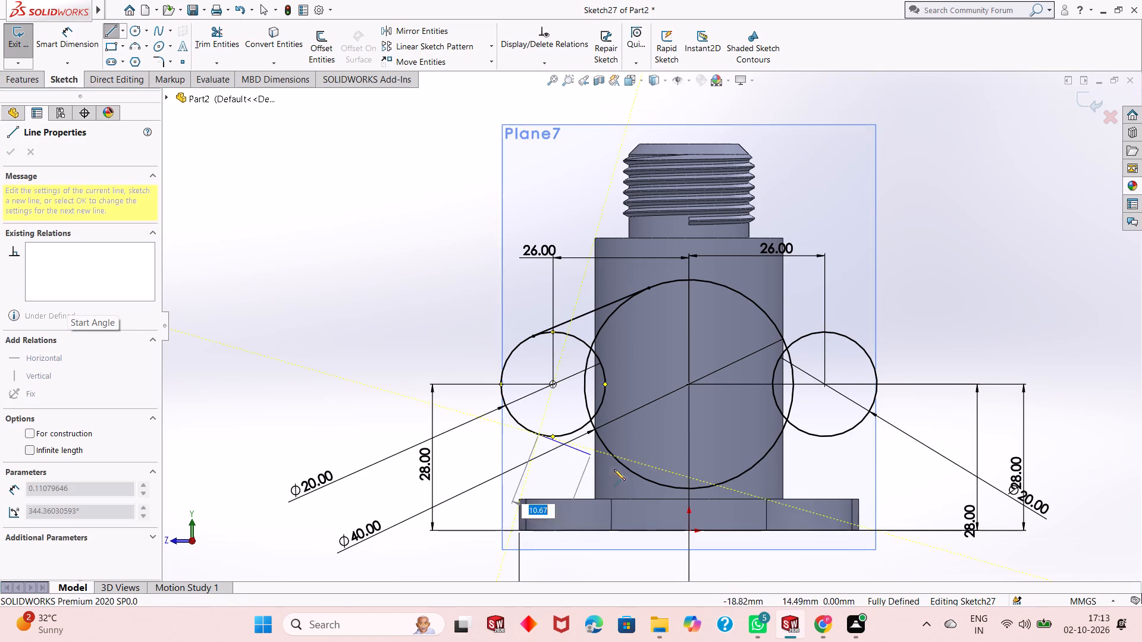
left_click(658, 486)
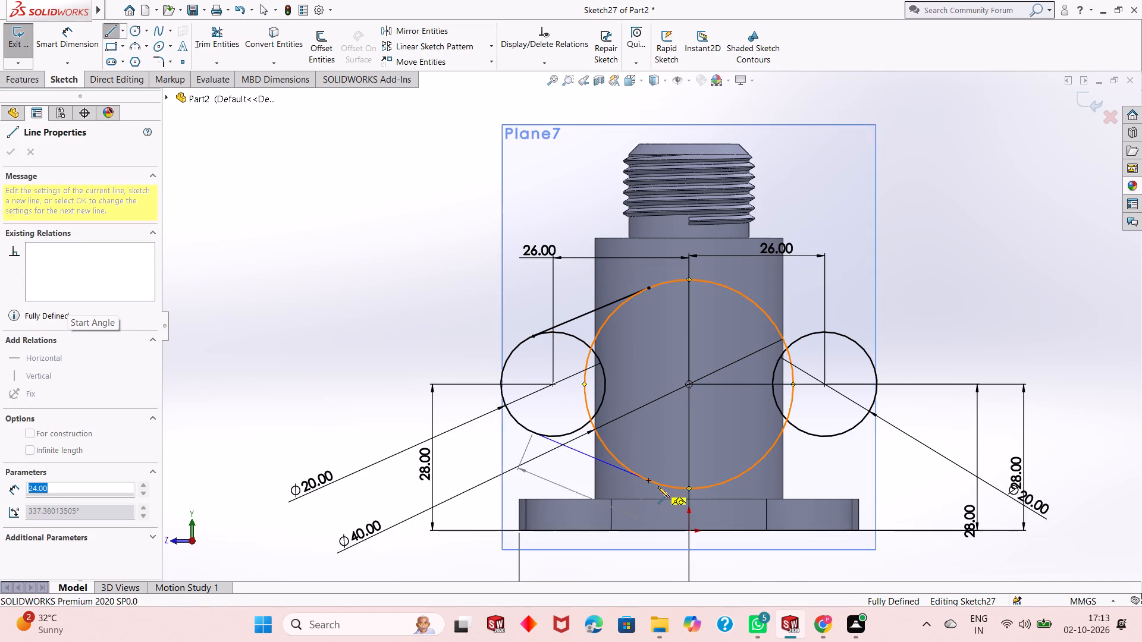
right_click(360, 366)
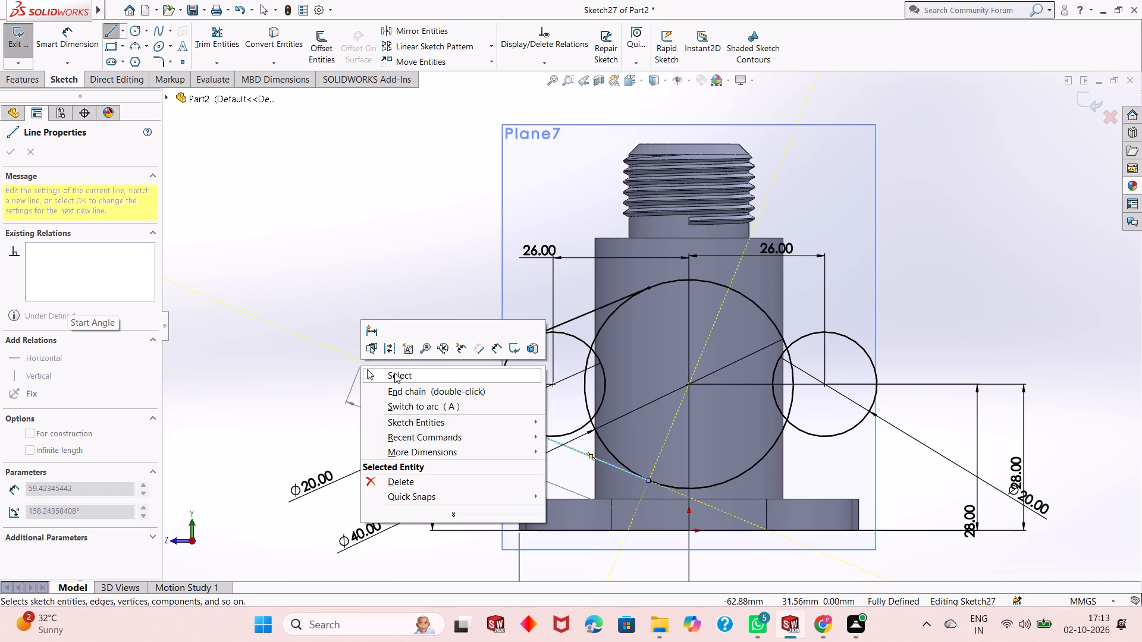
left_click(394, 373)
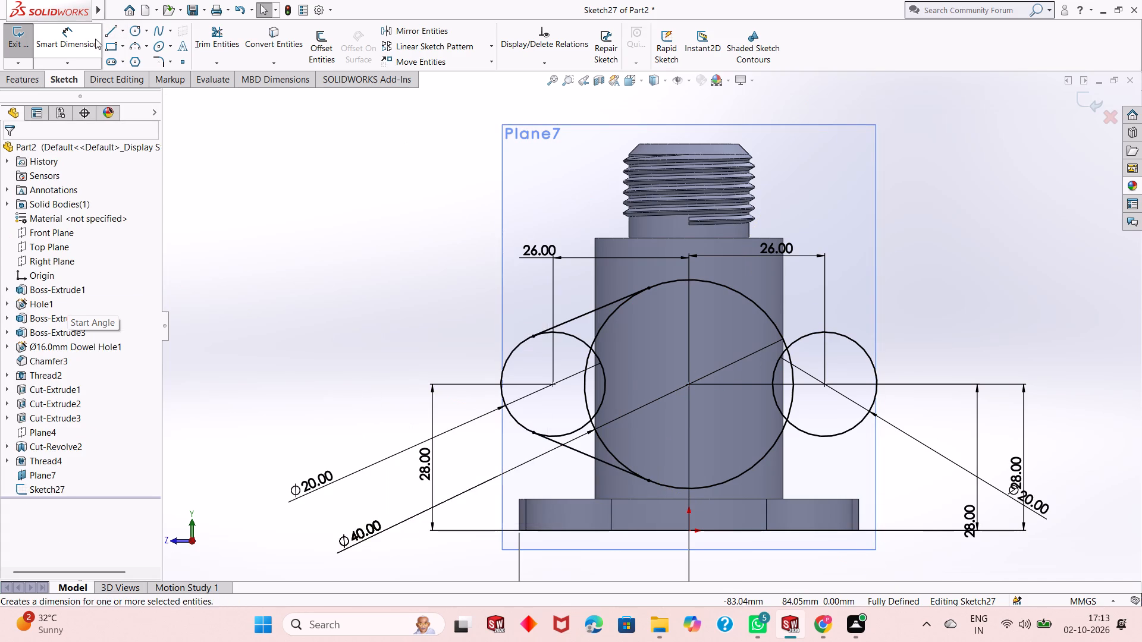
Draw upper and lower tangent lines, each about 24 mm long, joining the -Z side circle to the large circle.
left_click(111, 37)
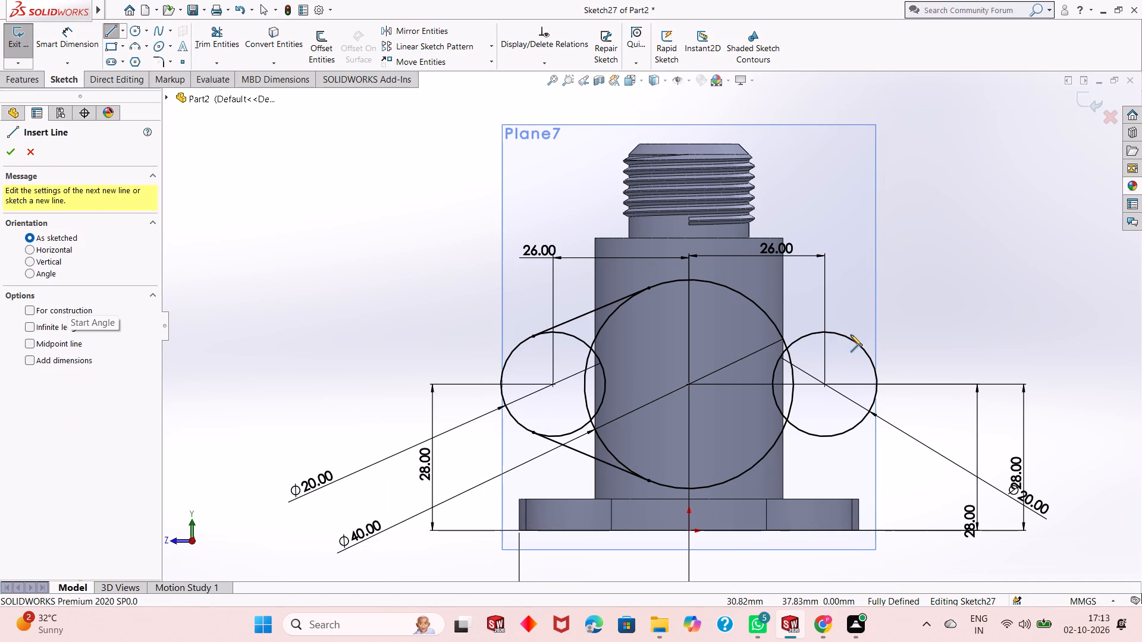
left_click(843, 333)
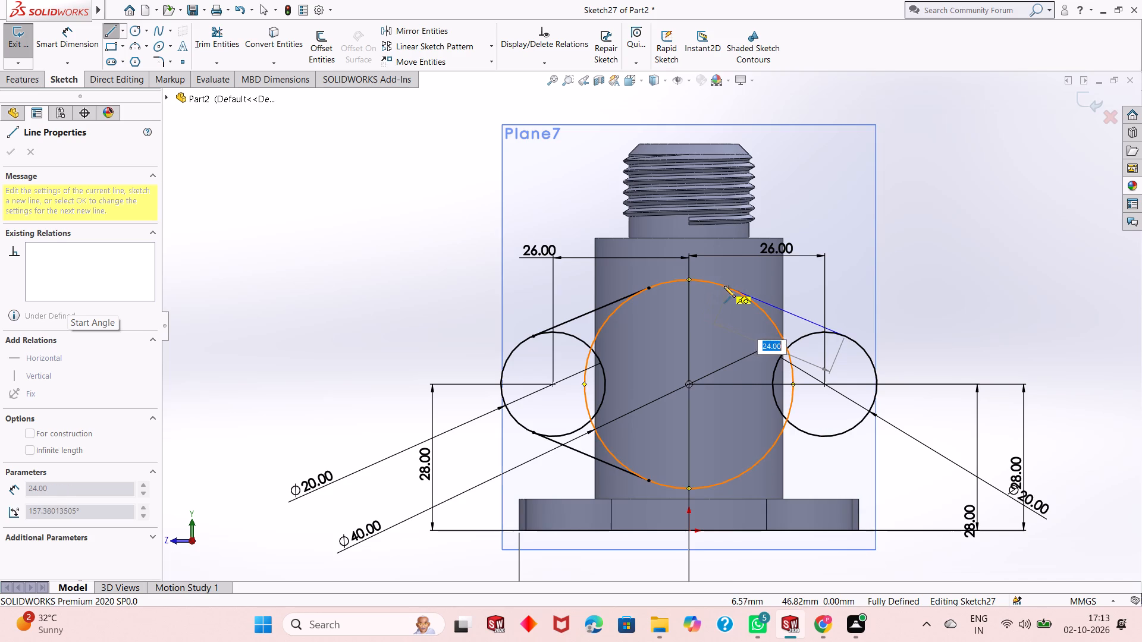
left_click(724, 286)
right_click(929, 252)
left_click(945, 260)
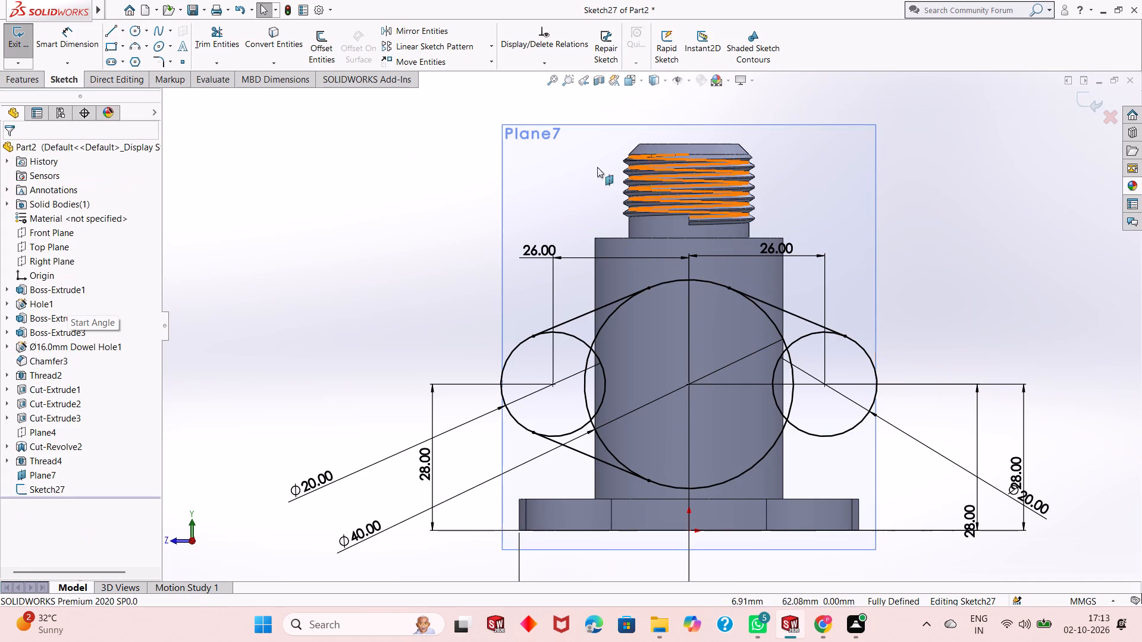
left_click(113, 29)
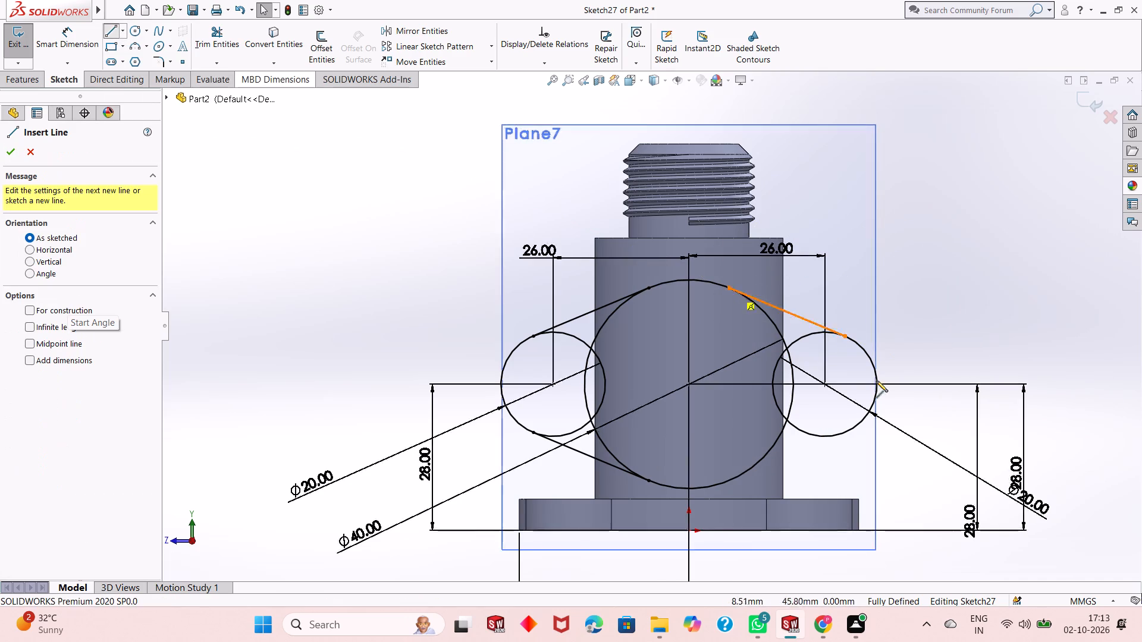
scroll(316, 194, "down", 1)
scroll(545, 311, "up", 3)
scroll(824, 442, "down", 2)
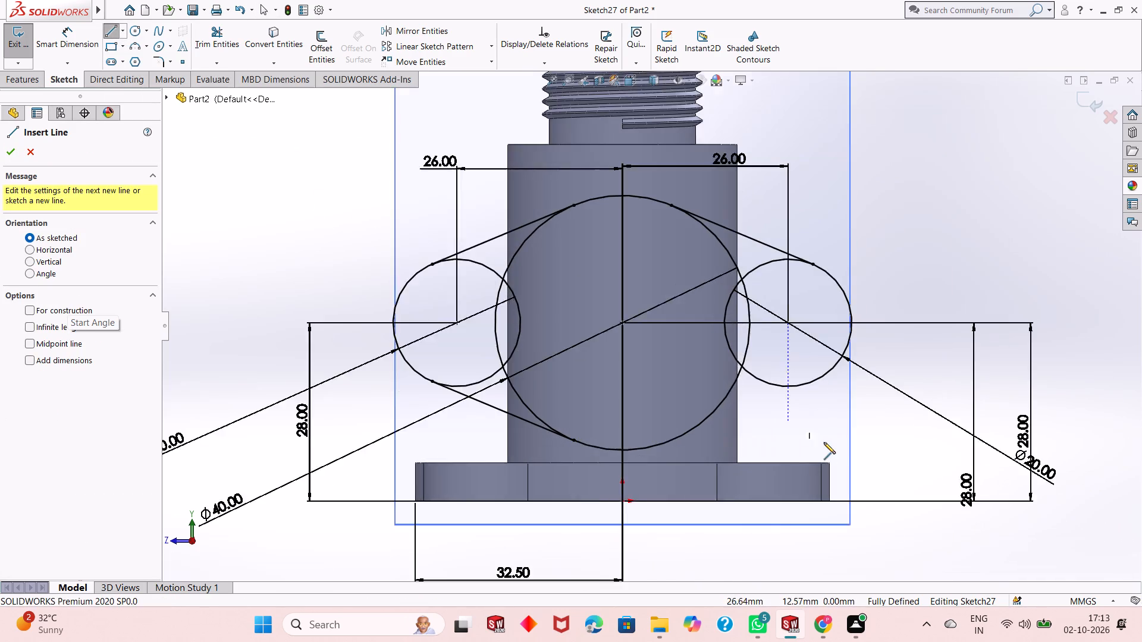
scroll(824, 442, "down", 3)
scroll(793, 389, "down", 1)
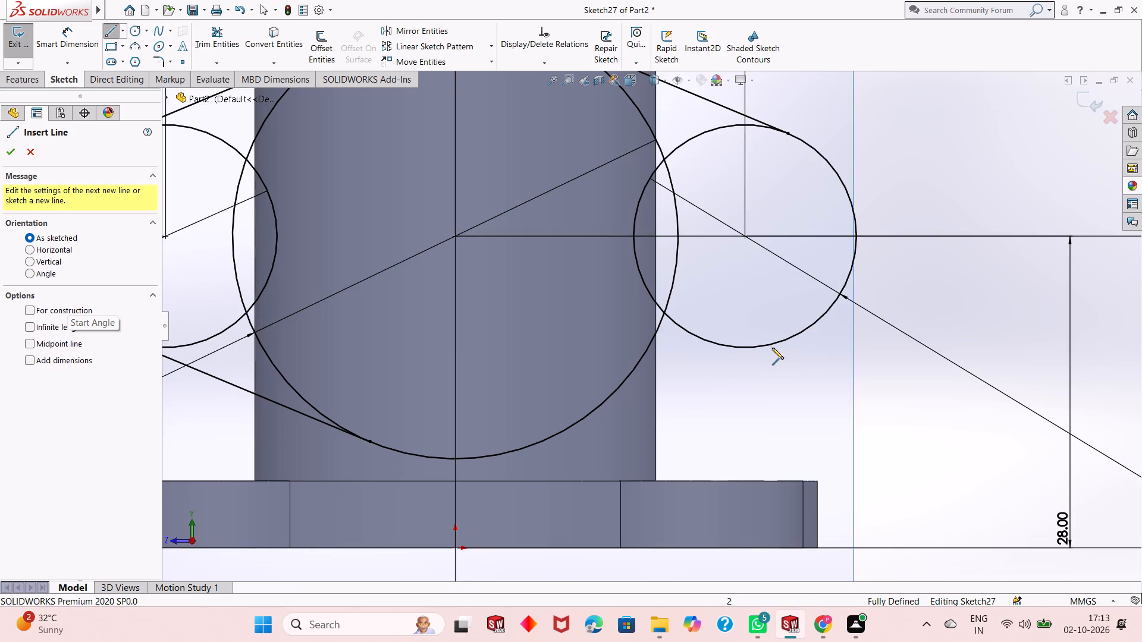
left_click(780, 343)
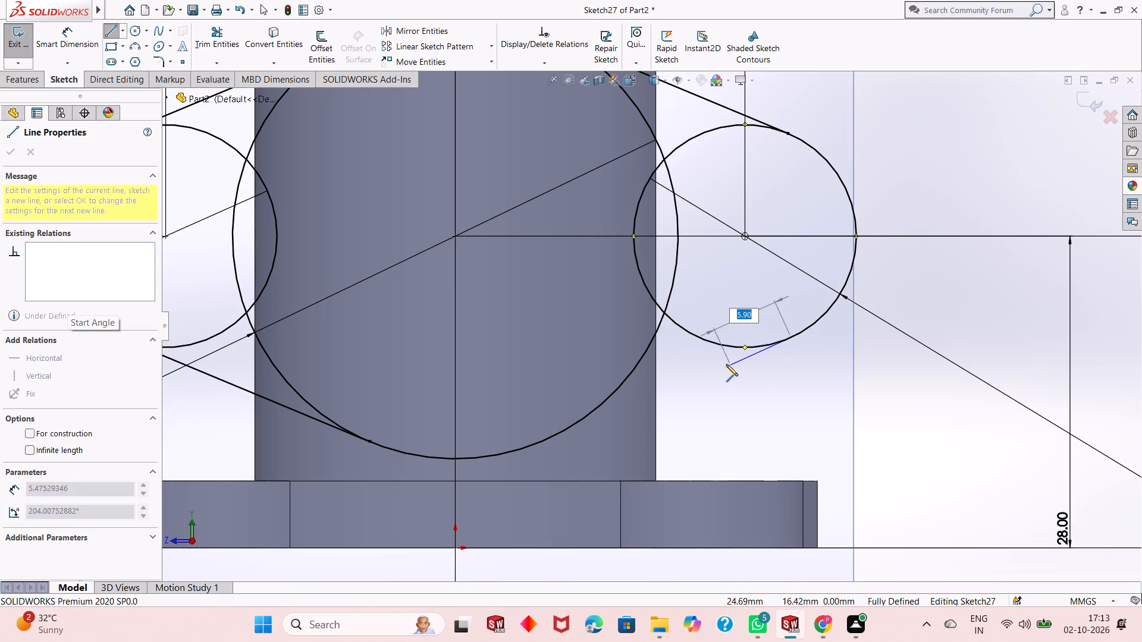
left_click(550, 437)
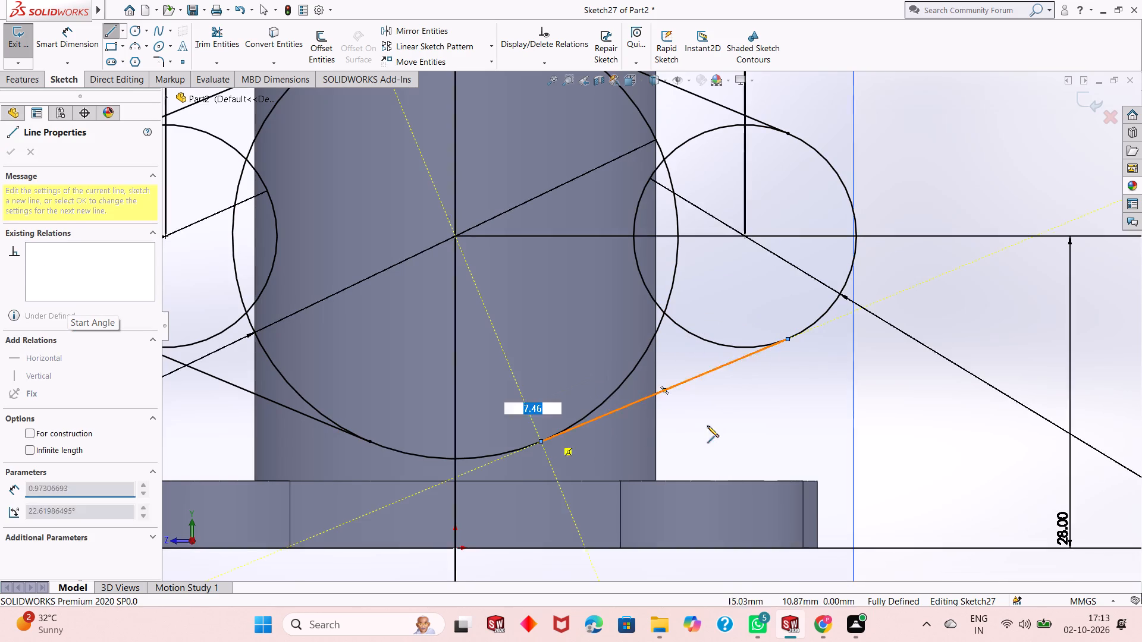
right_click(897, 408)
left_click(912, 418)
Trim away the overlapping inner arcs of the +Z side circle and the large circle between their tangent lines.
scroll(712, 424, "up", 3)
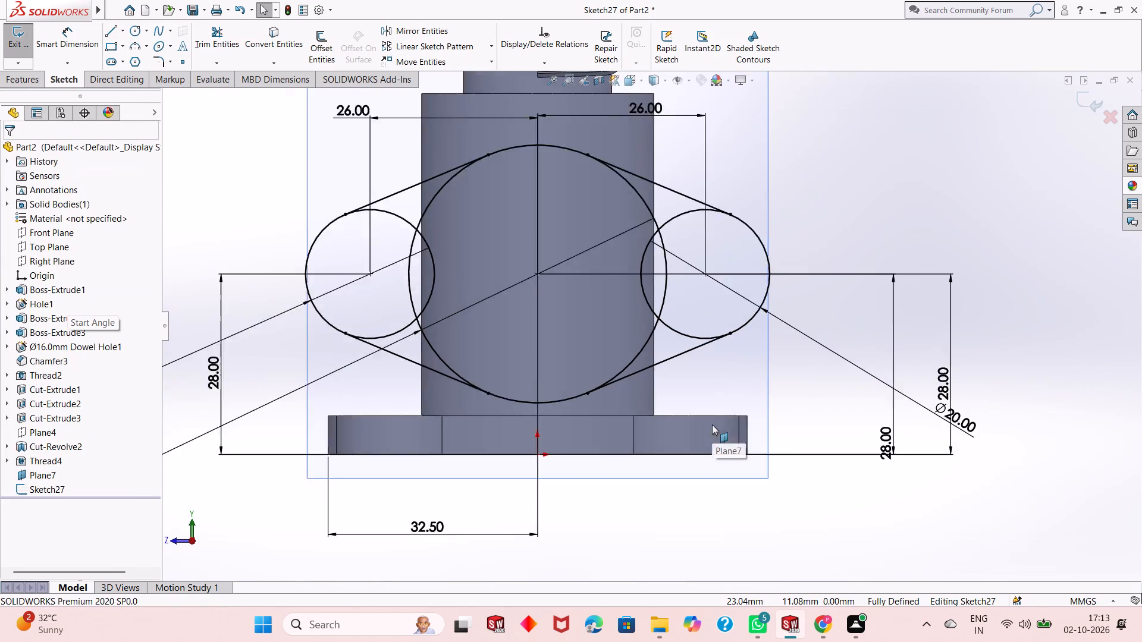
scroll(712, 424, "up", 2)
scroll(541, 225, "down", 2)
scroll(531, 255, "up", 2)
scroll(557, 273, "down", 2)
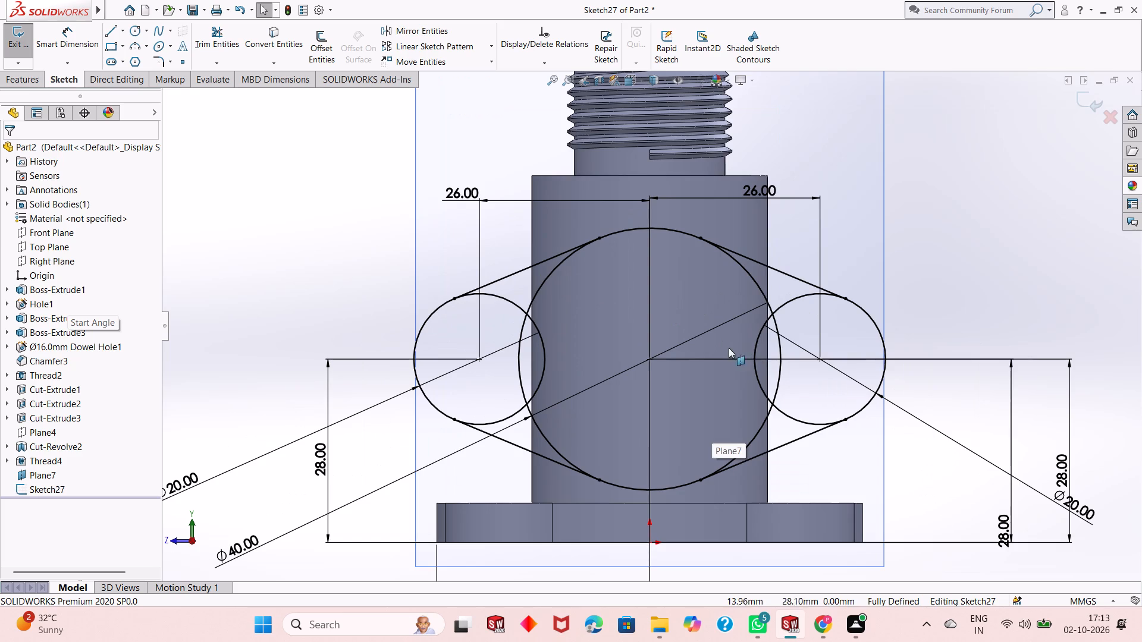
left_click(208, 37)
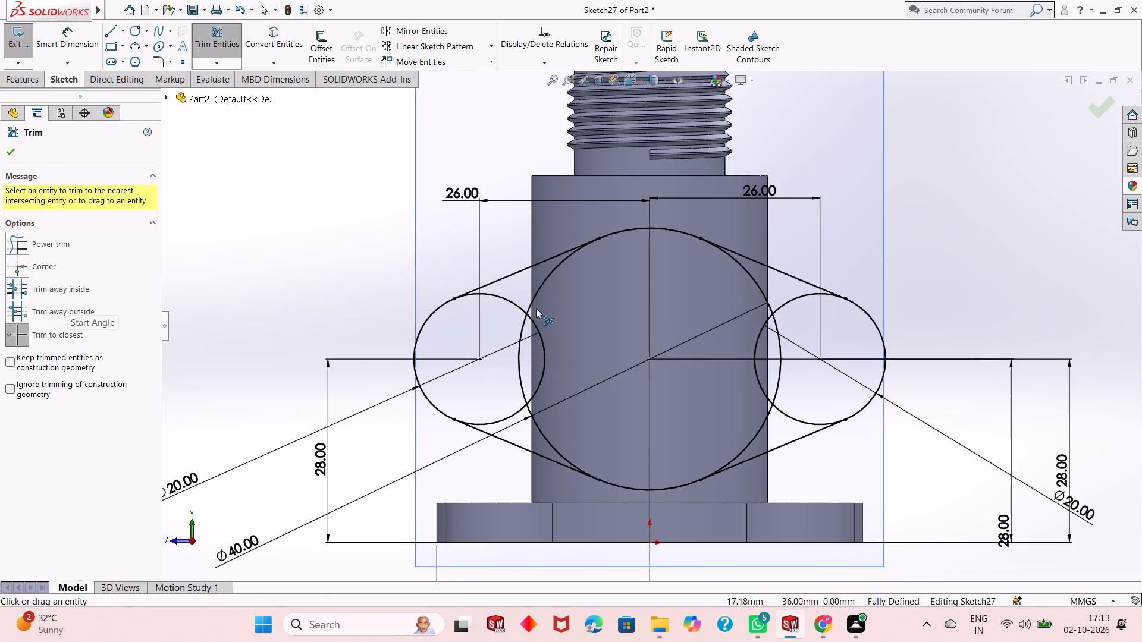
left_click(522, 311)
left_click(534, 301)
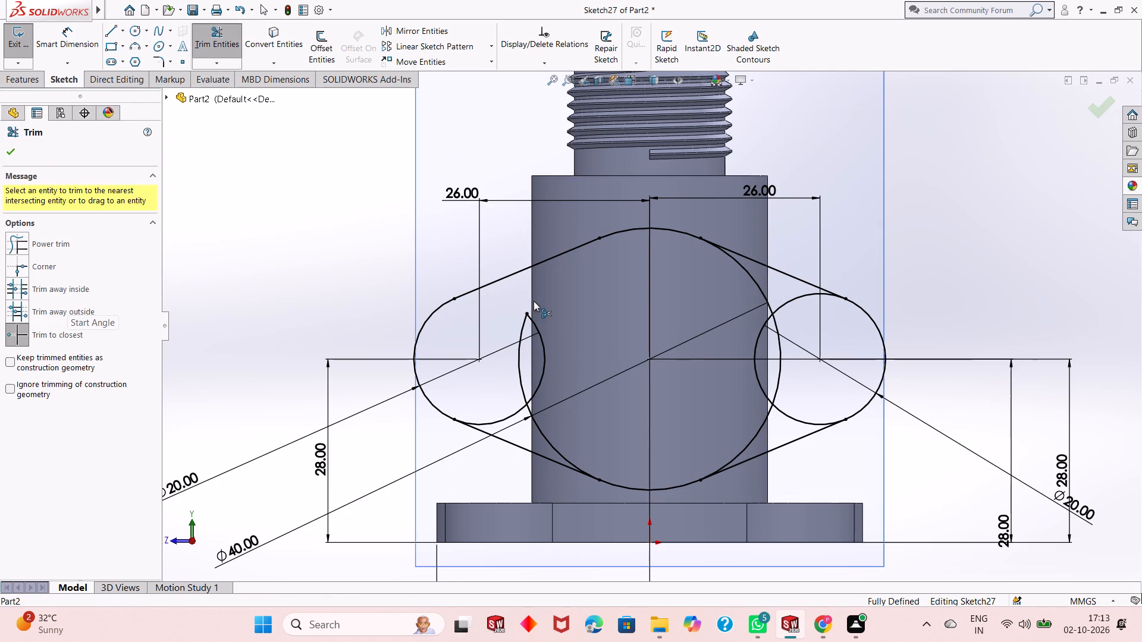
left_click(540, 335)
left_click(517, 358)
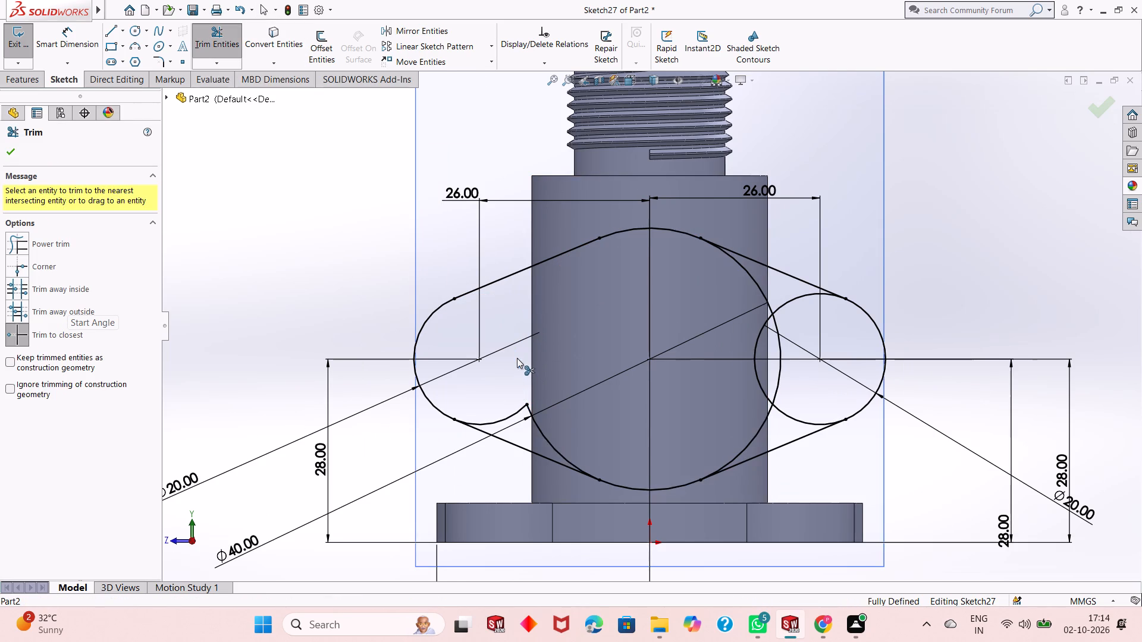
left_click(507, 419)
left_click(537, 428)
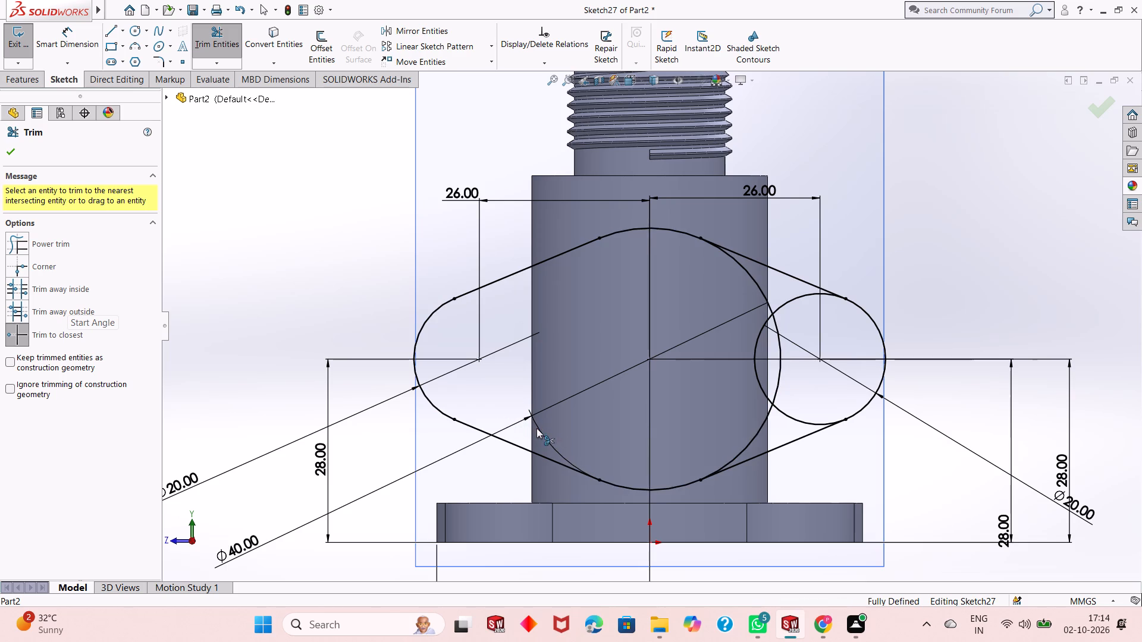
Trim away the overlapping inner arcs of the -Z side circle and the large circle, leaving one closed two-lobed outline.
left_click(760, 431)
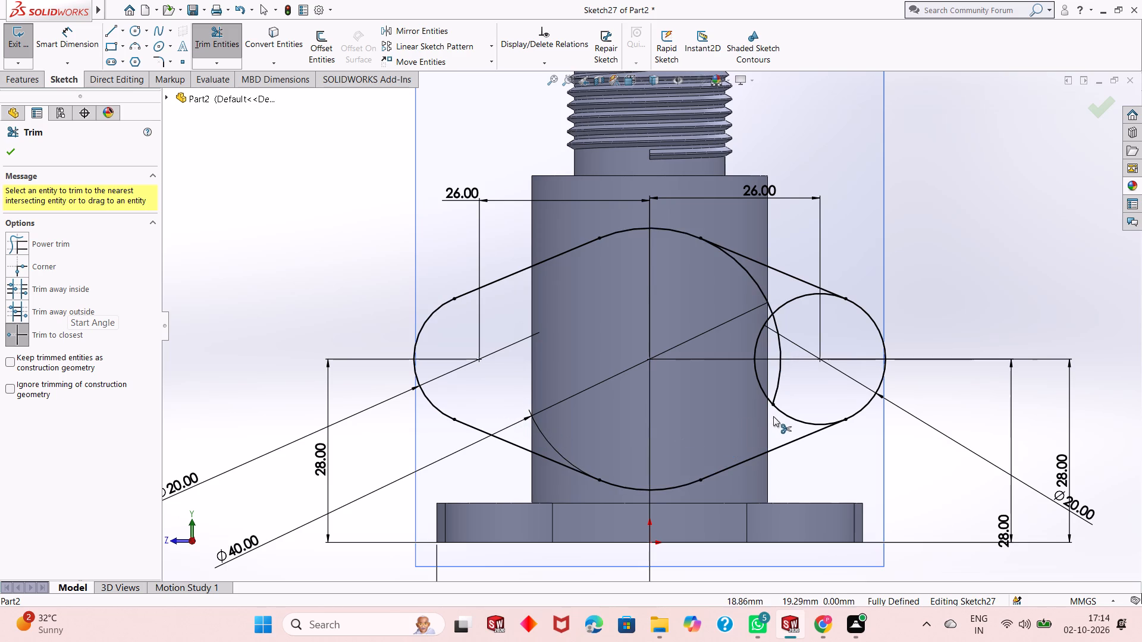
left_click(790, 413)
left_click(791, 421)
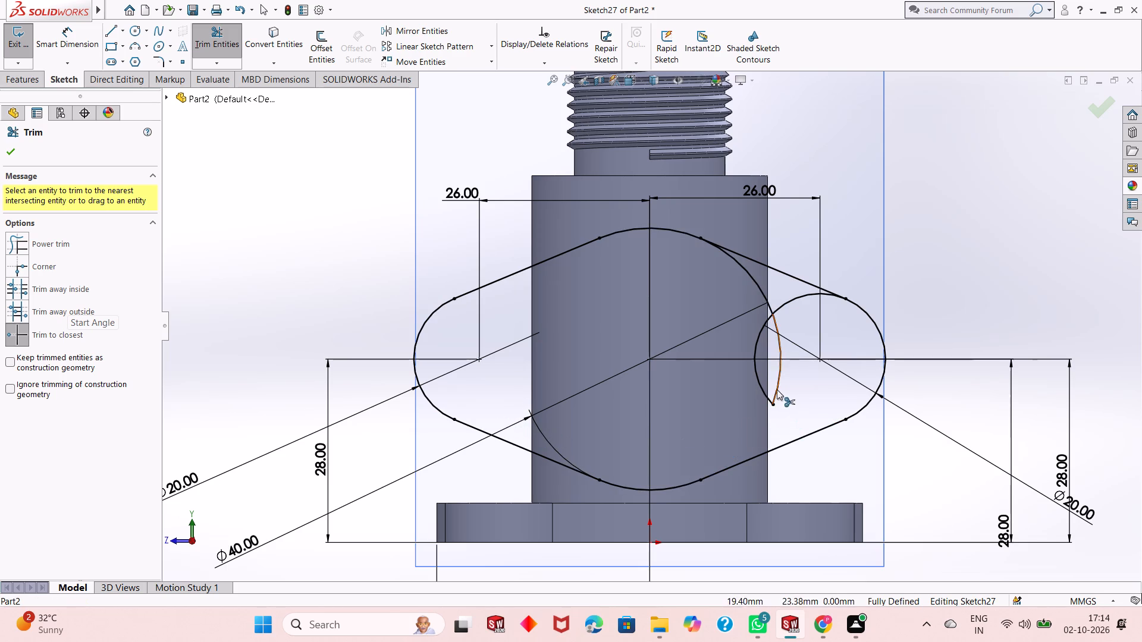
left_click(777, 389)
left_click(762, 394)
left_click(762, 291)
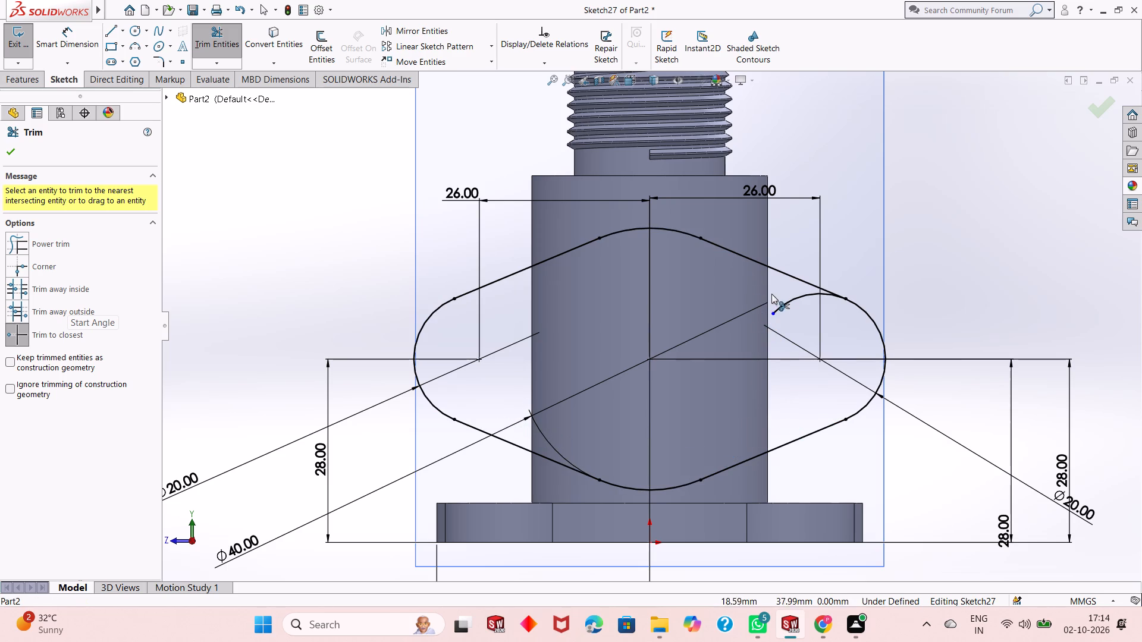
left_click(782, 304)
right_click(970, 257)
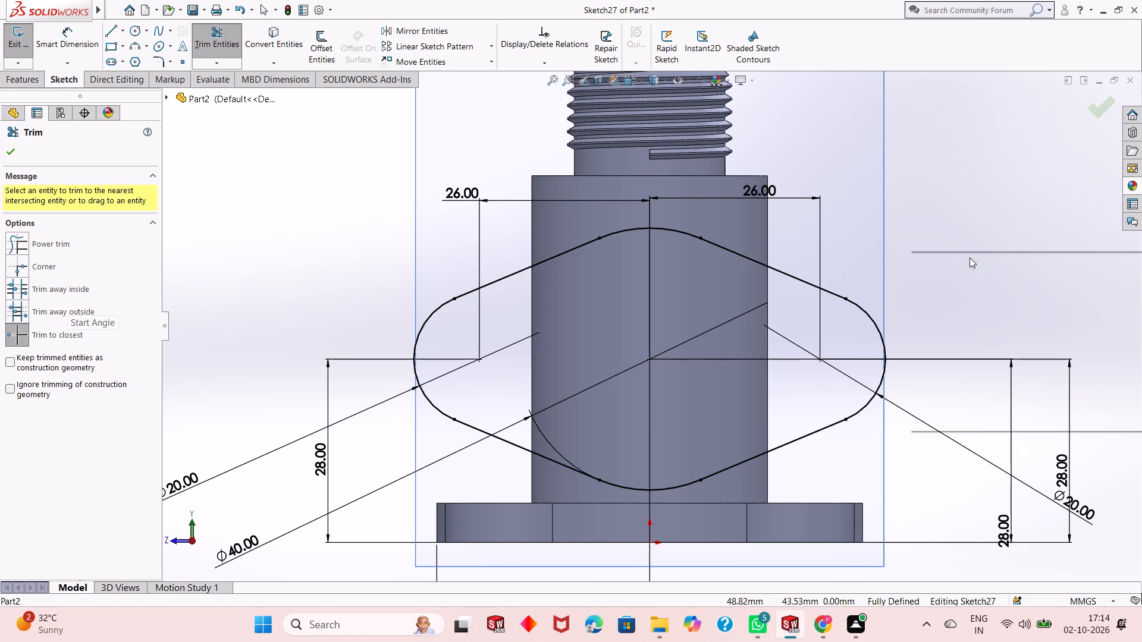
left_click(980, 292)
Extrude the two-lobed profile 10 mm blind in the reversed direction, toward the cylindrical body.
scroll(760, 338, "up", 1)
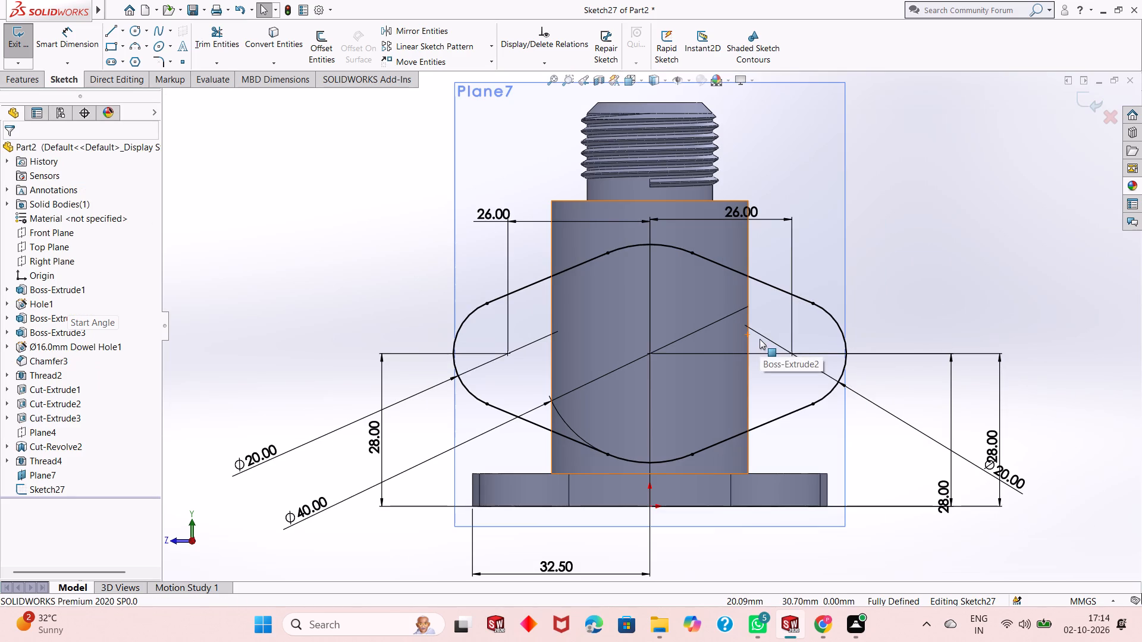
scroll(824, 323, "up", 1)
middle_click_drag(830, 328, 811, 344)
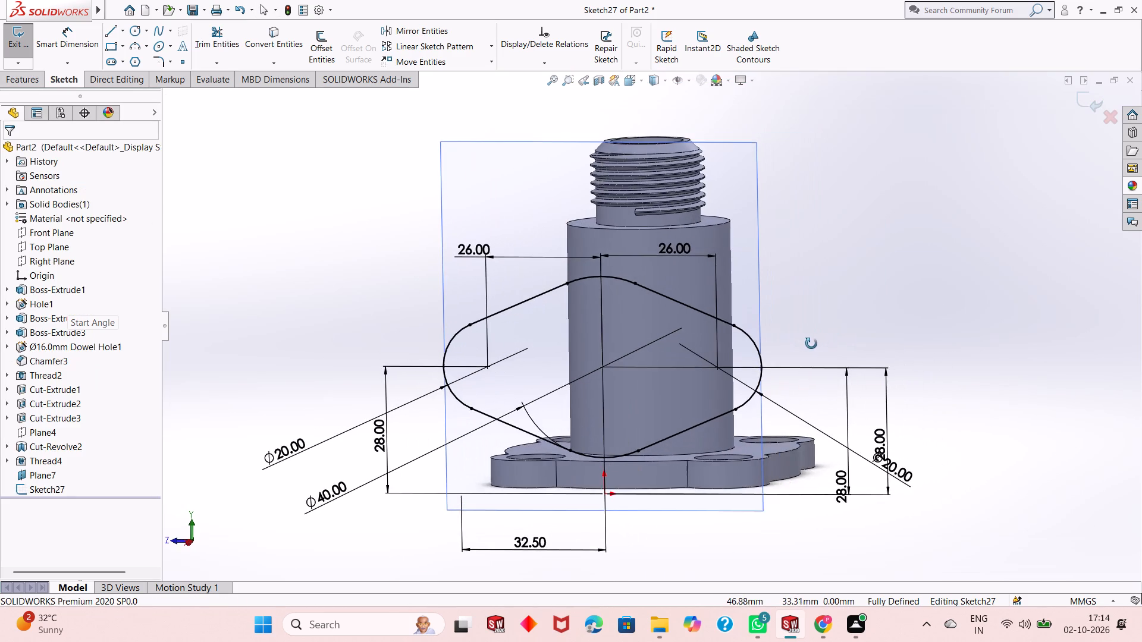
middle_click_drag(811, 344, 779, 342)
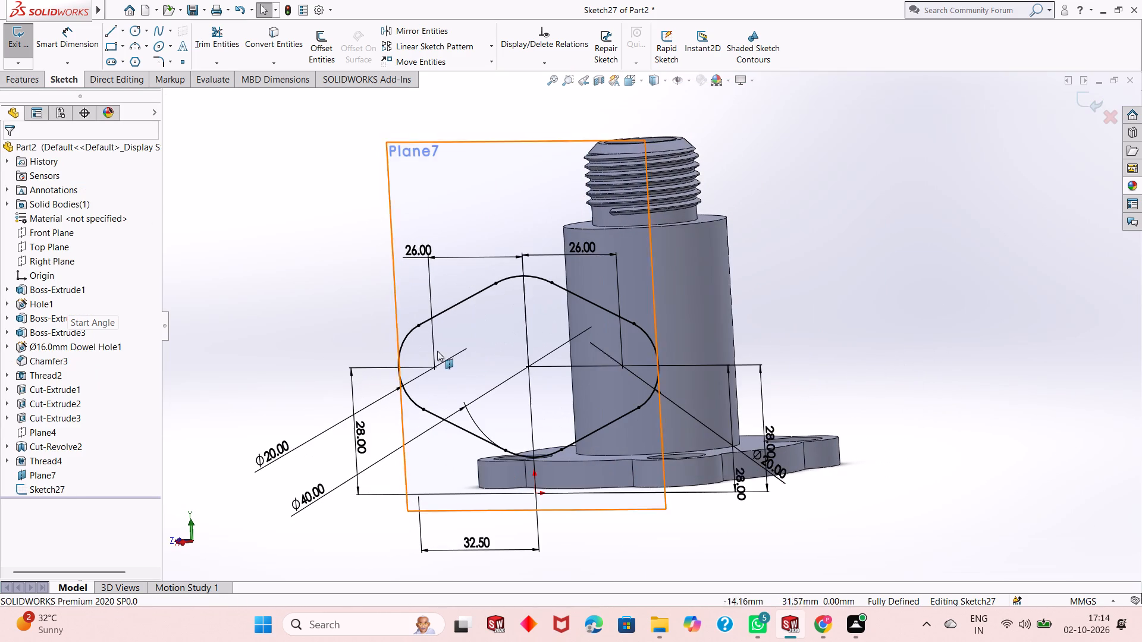
scroll(435, 352, "up", 1)
left_click(32, 77)
left_click(31, 46)
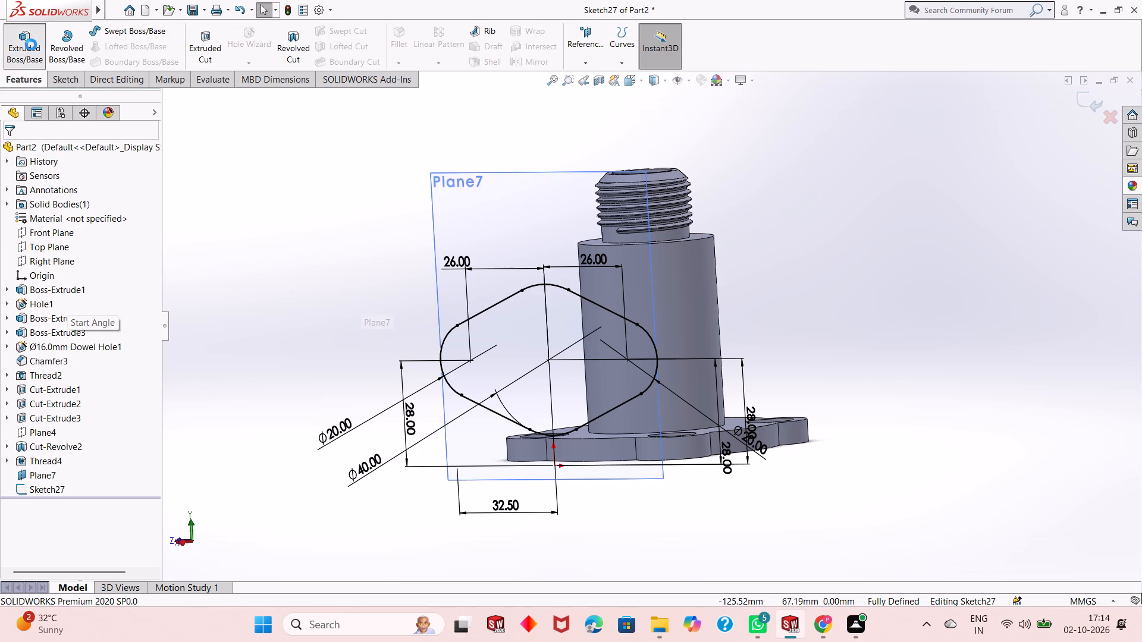
left_click(22, 226)
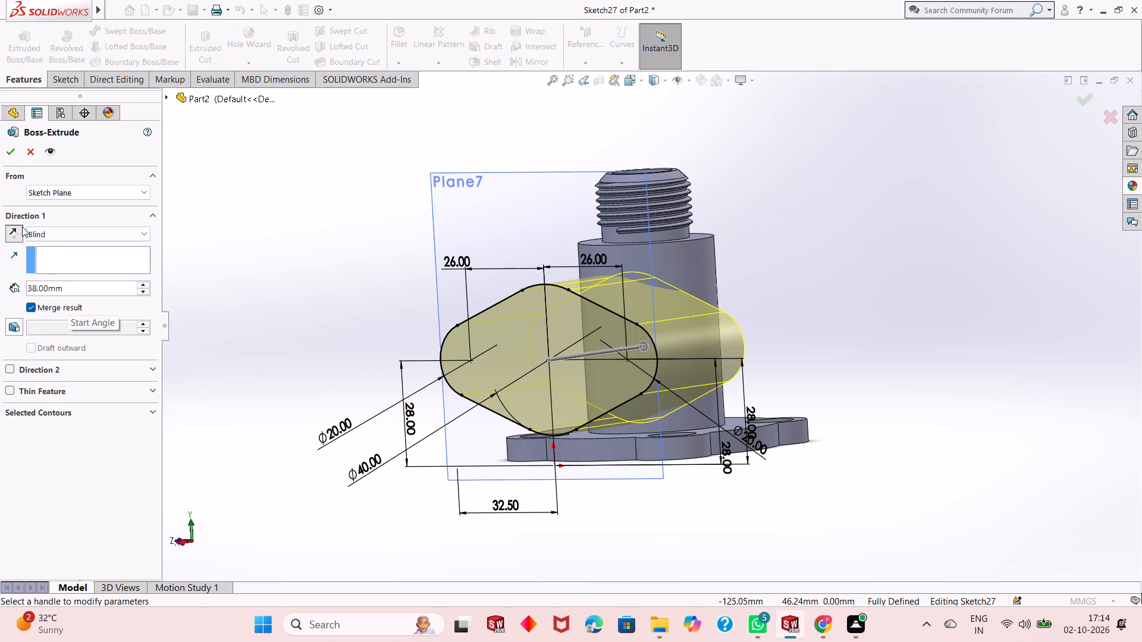
left_click(66, 278)
double_click(66, 295)
left_click(67, 295)
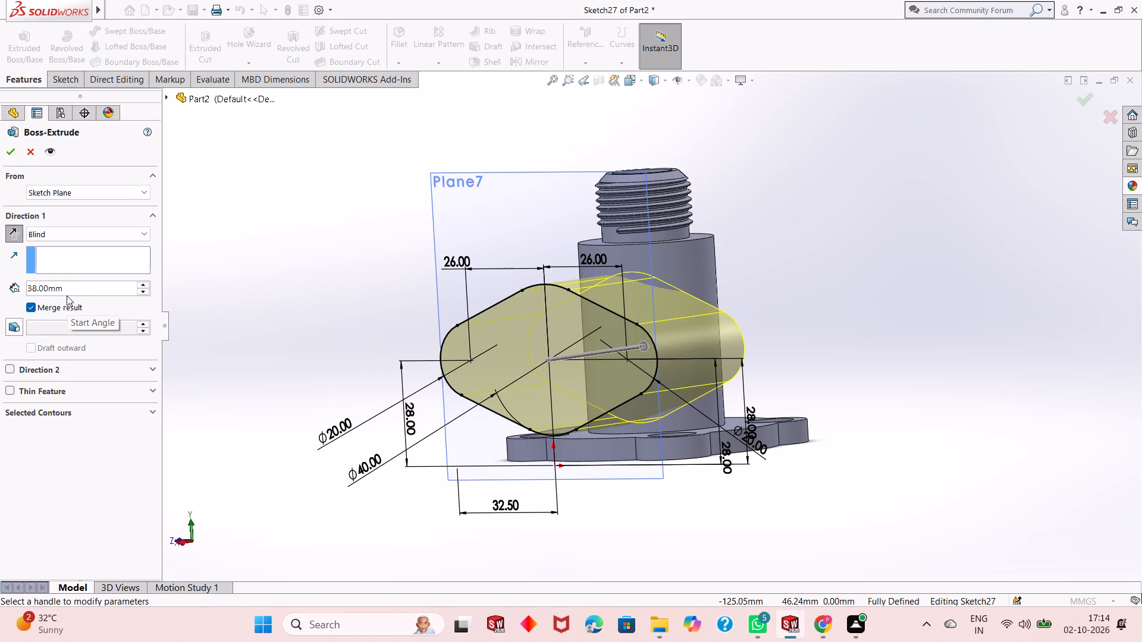
double_click(67, 292)
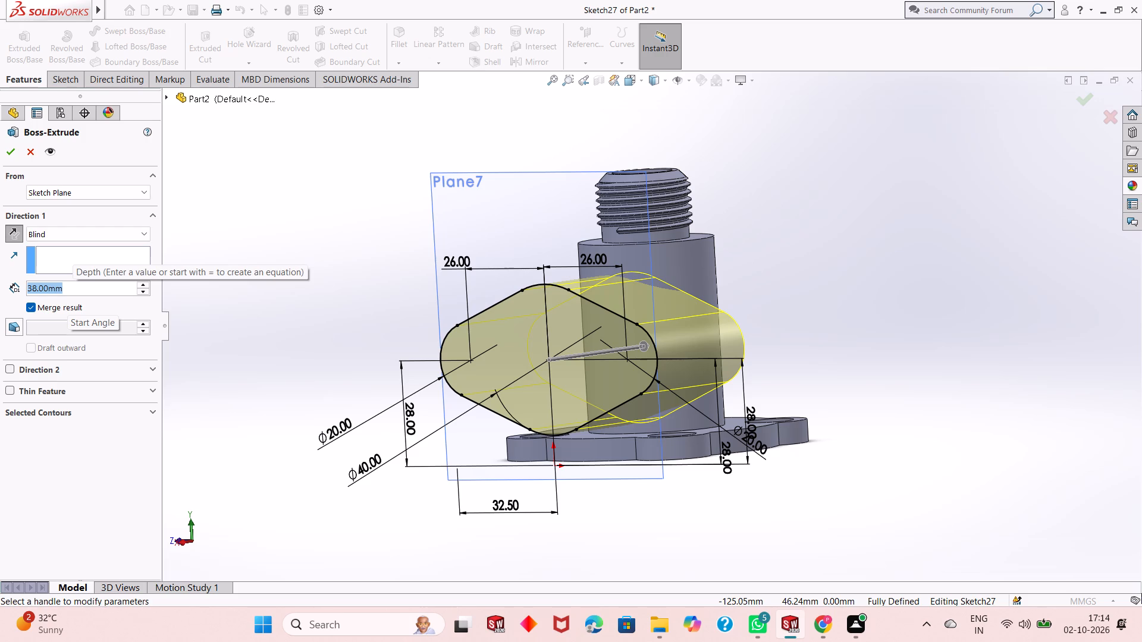
type("10")
key("Return")
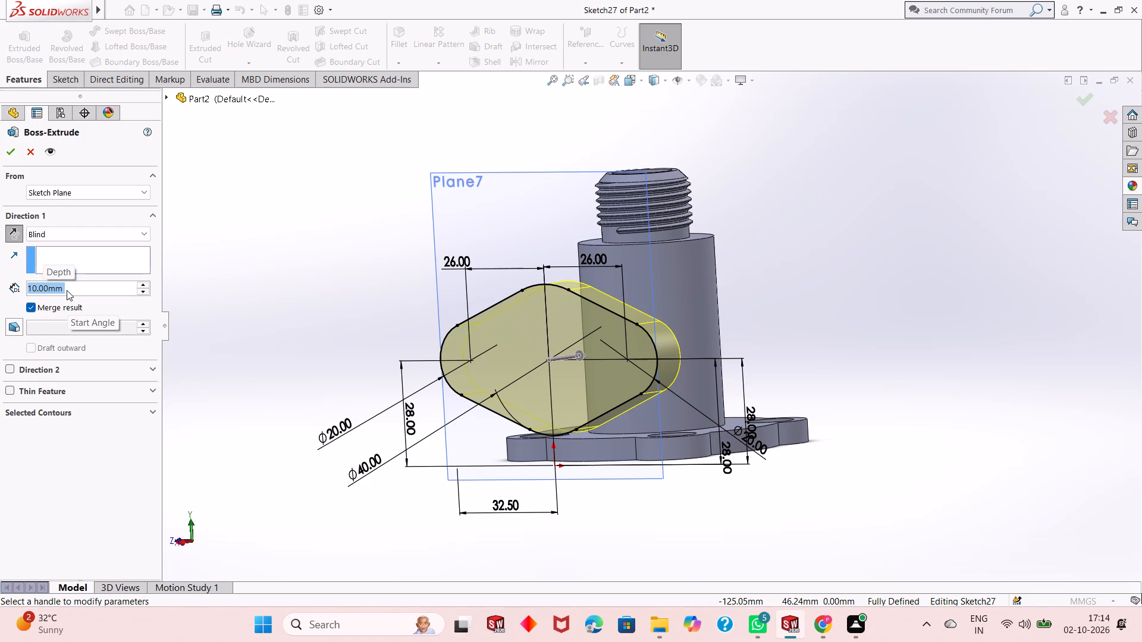
left_click(5, 146)
left_click(806, 300)
Hide the offset plane that carries the side flange profile.
middle_click_drag(812, 301, 801, 276)
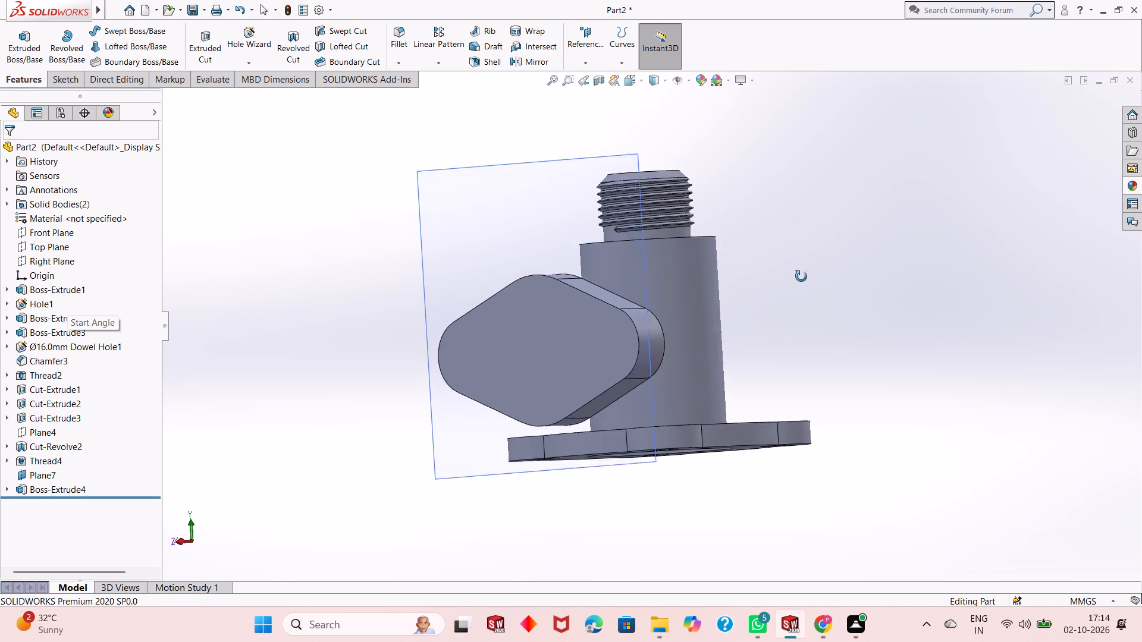
middle_click_drag(801, 276, 790, 279)
right_click(458, 213)
left_click(505, 201)
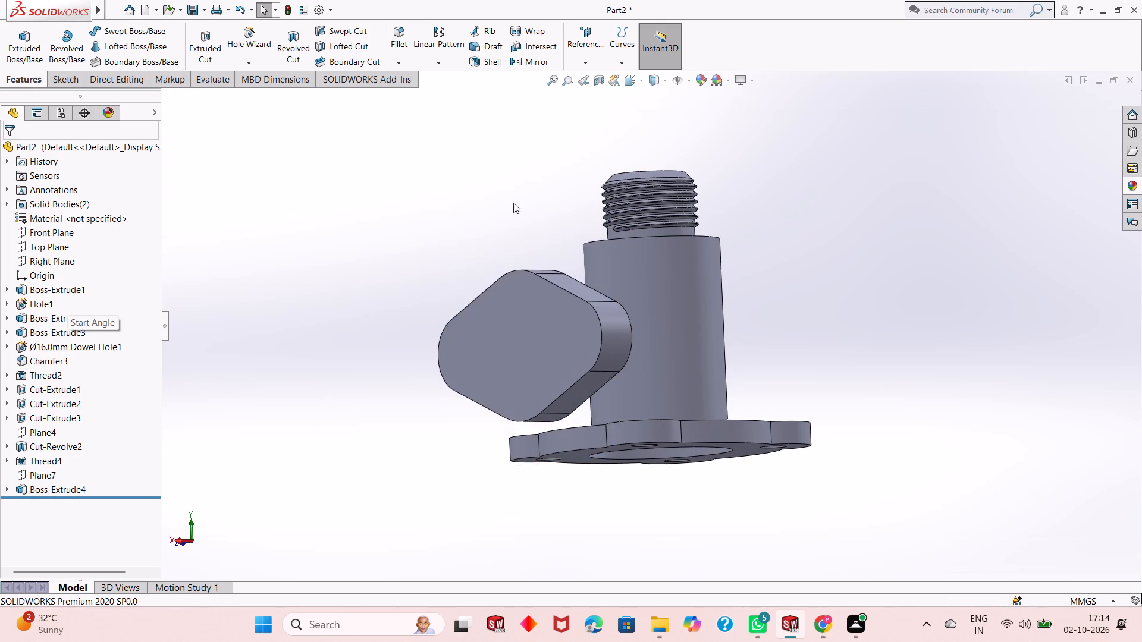
On the side flange's outer face, sketch a circle about 23 mm in diameter centred on the flange's large arc.
middle_click_drag(814, 270, 828, 285)
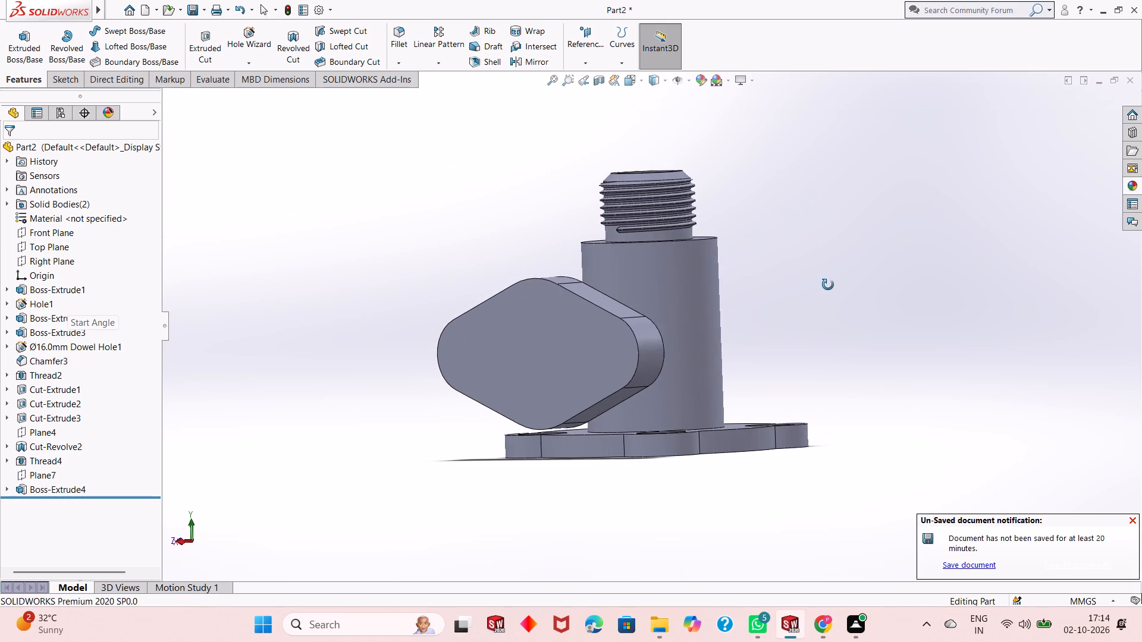
middle_click_drag(828, 285, 830, 285)
left_click(558, 332)
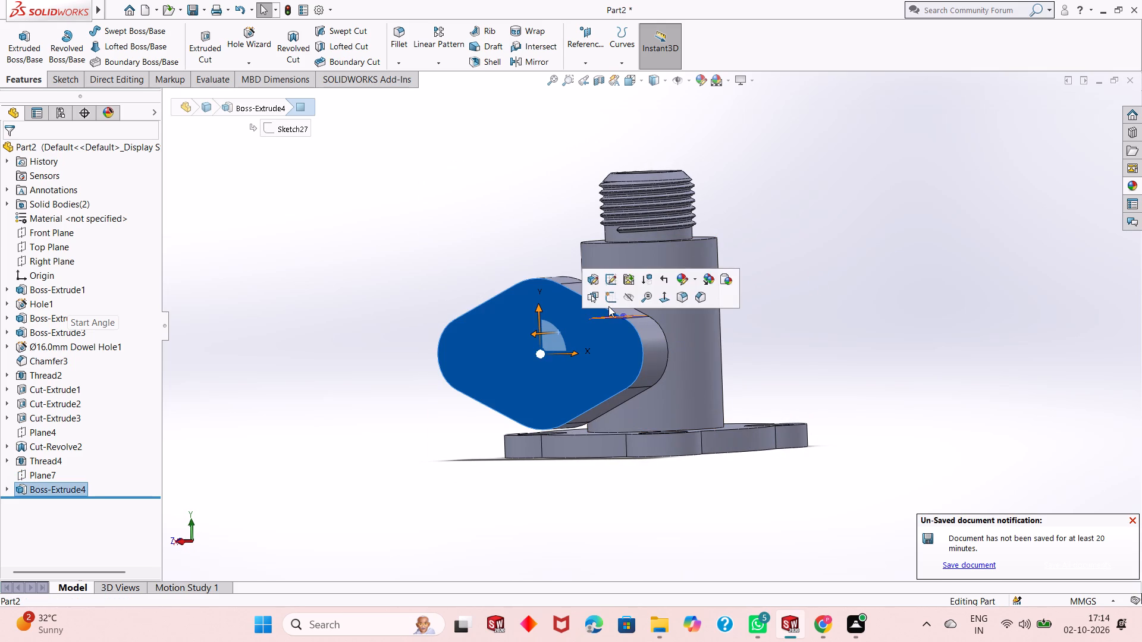
left_click(608, 306)
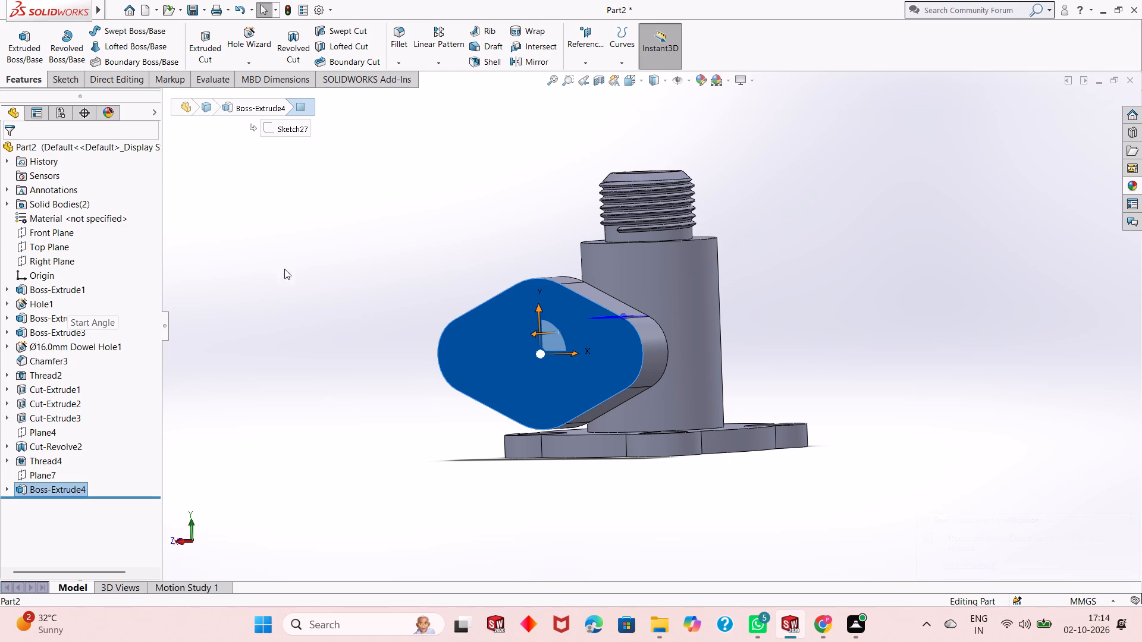
left_click(279, 281)
left_click(499, 309)
left_click(550, 279)
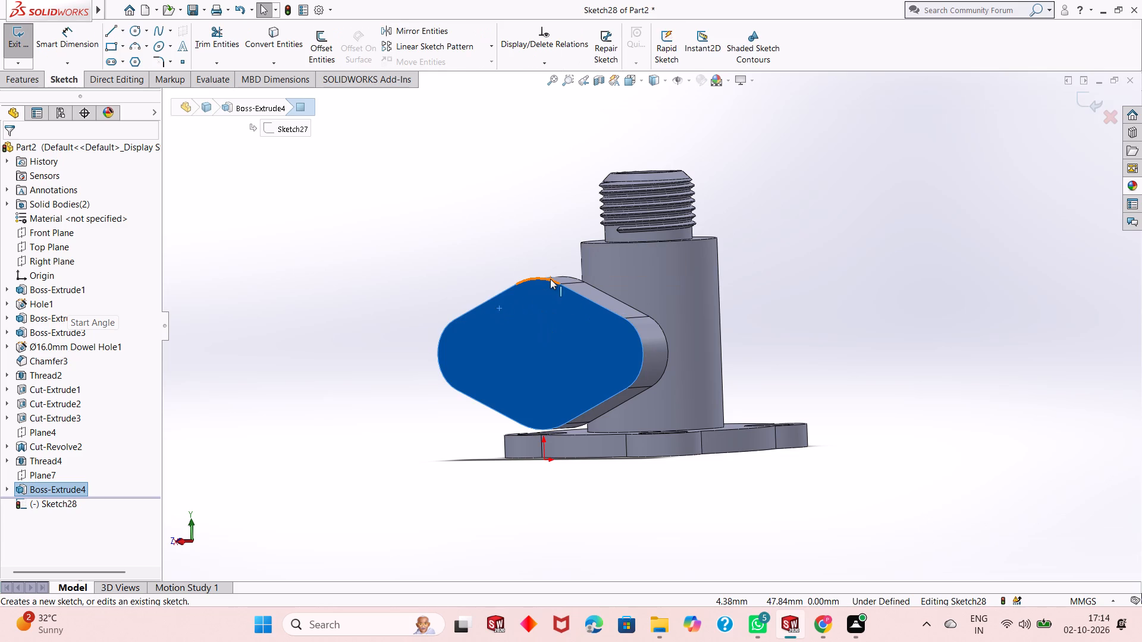
key("ctrl+9")
key("ctrl+8")
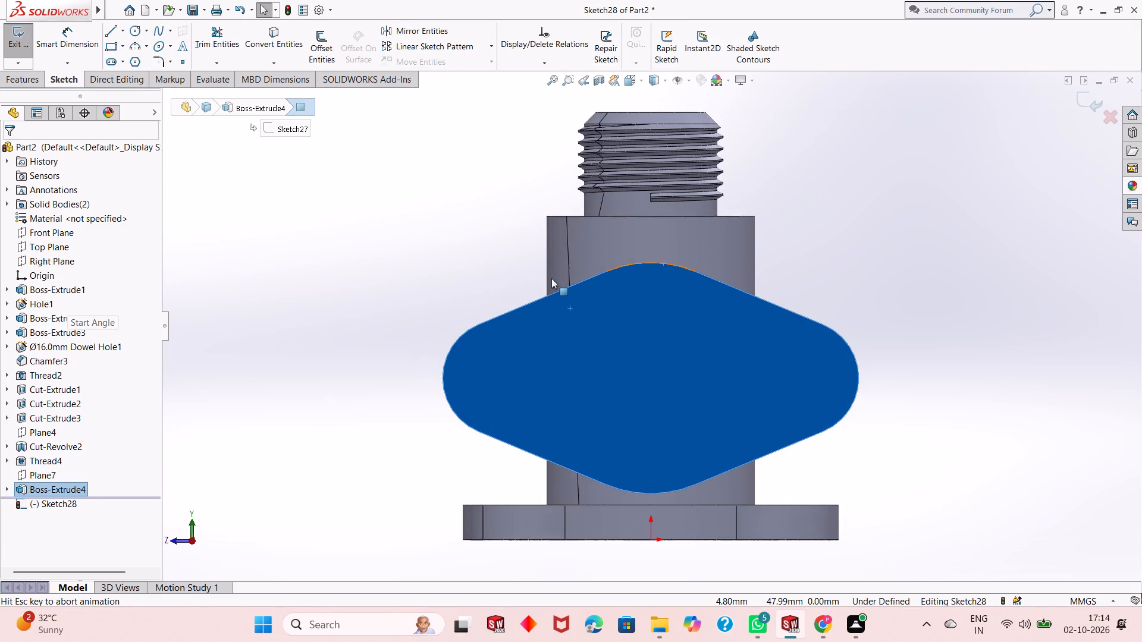
left_click(409, 198)
left_click(131, 33)
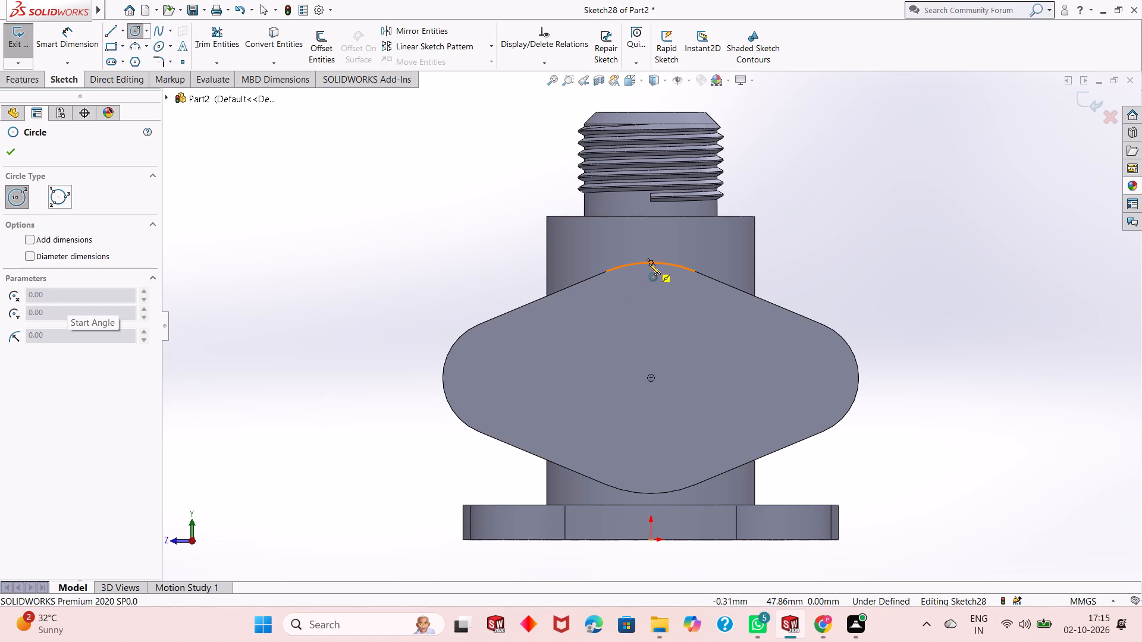
left_click(651, 377)
left_click(676, 315)
Dimension the circle's diameter as 32 mm.
left_click(83, 48)
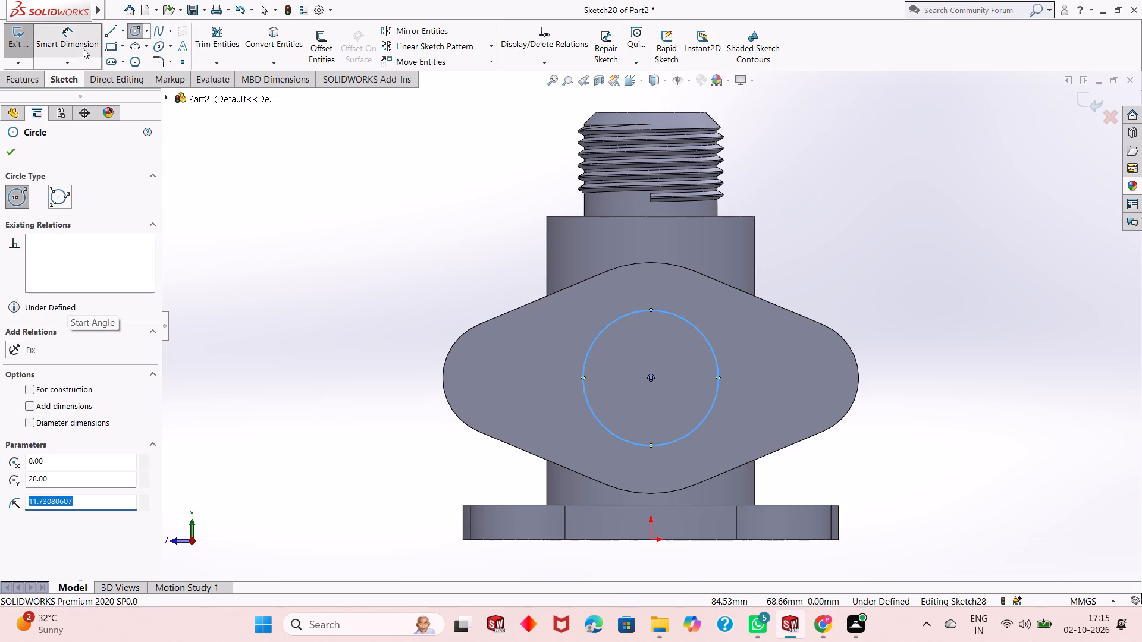
left_click(589, 408)
left_click(288, 499)
type("32")
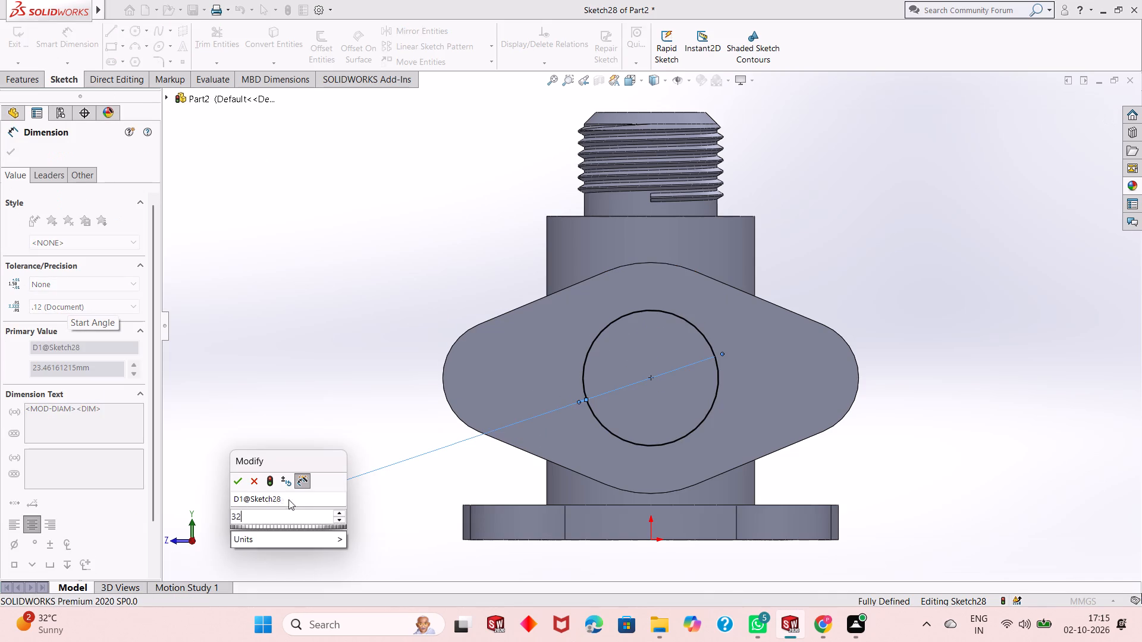
key("Return")
right_click(274, 316)
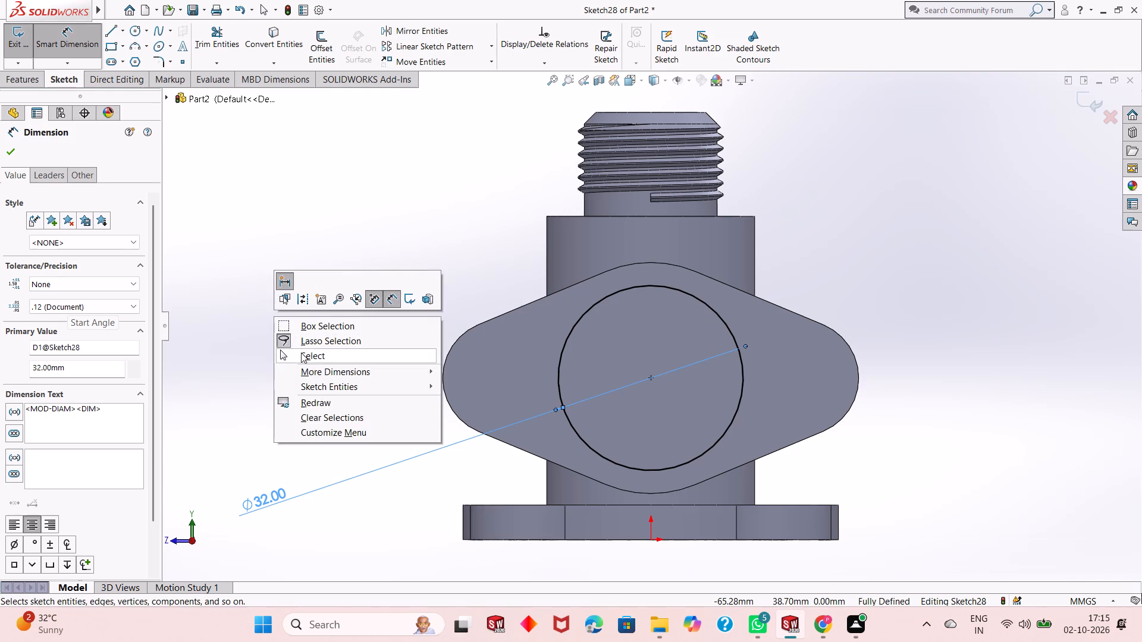
left_click(301, 353)
Extrude the 32 mm circle in the reversed direction up to the cylindrical body's outer surface, merging the result.
left_click(15, 84)
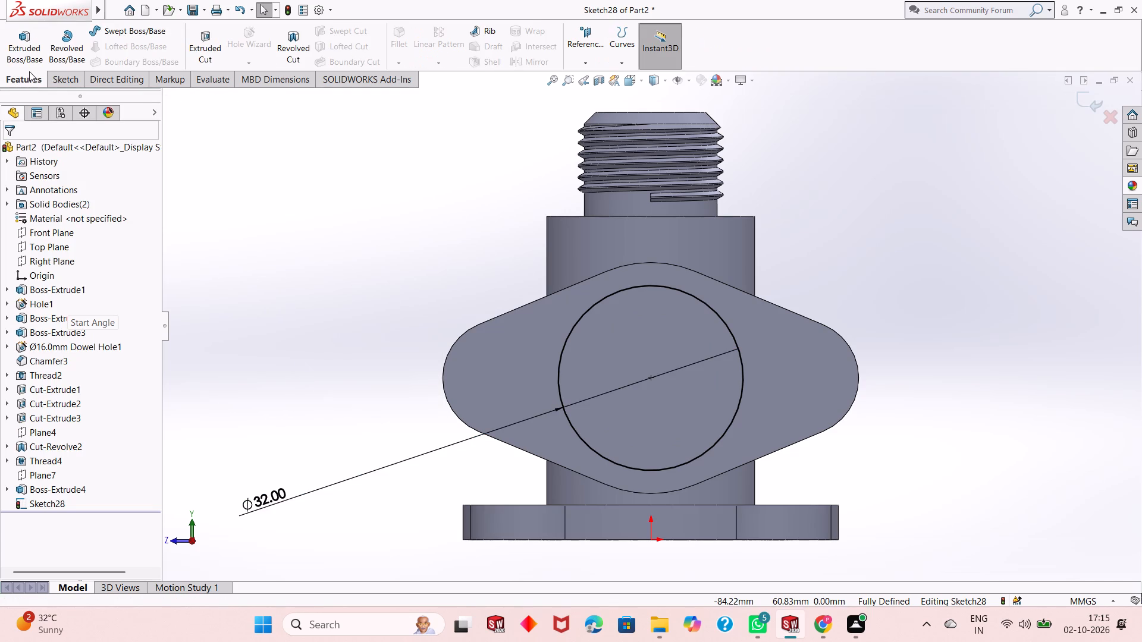
left_click(32, 67)
middle_click_drag(604, 325, 532, 357)
scroll(495, 367, "up", 1)
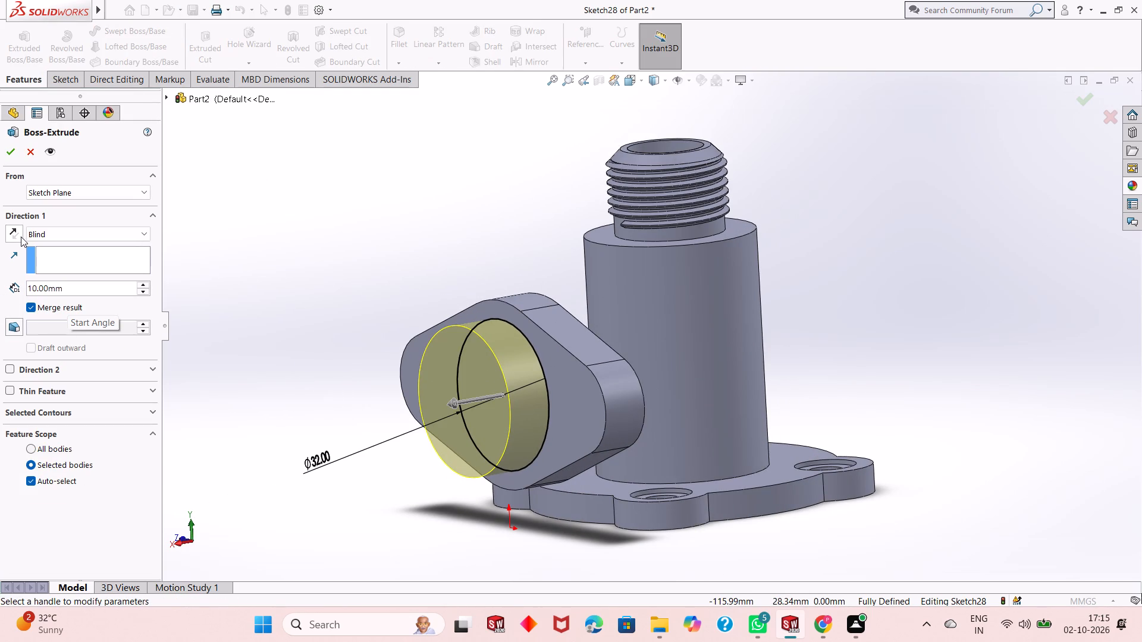
left_click(21, 237)
left_click(80, 233)
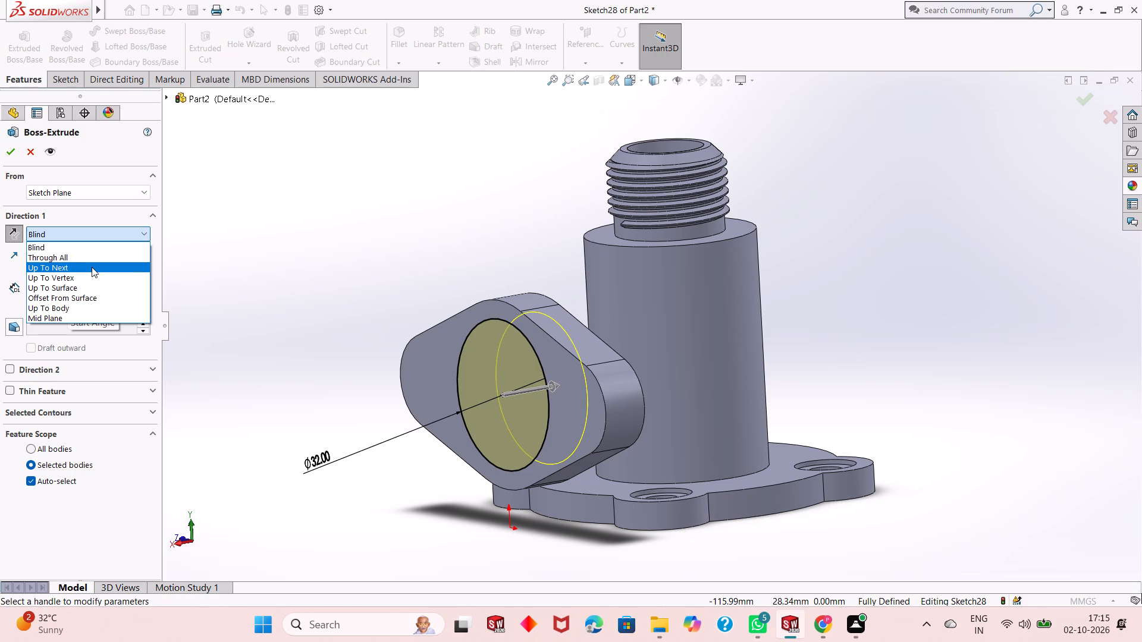
left_click(92, 267)
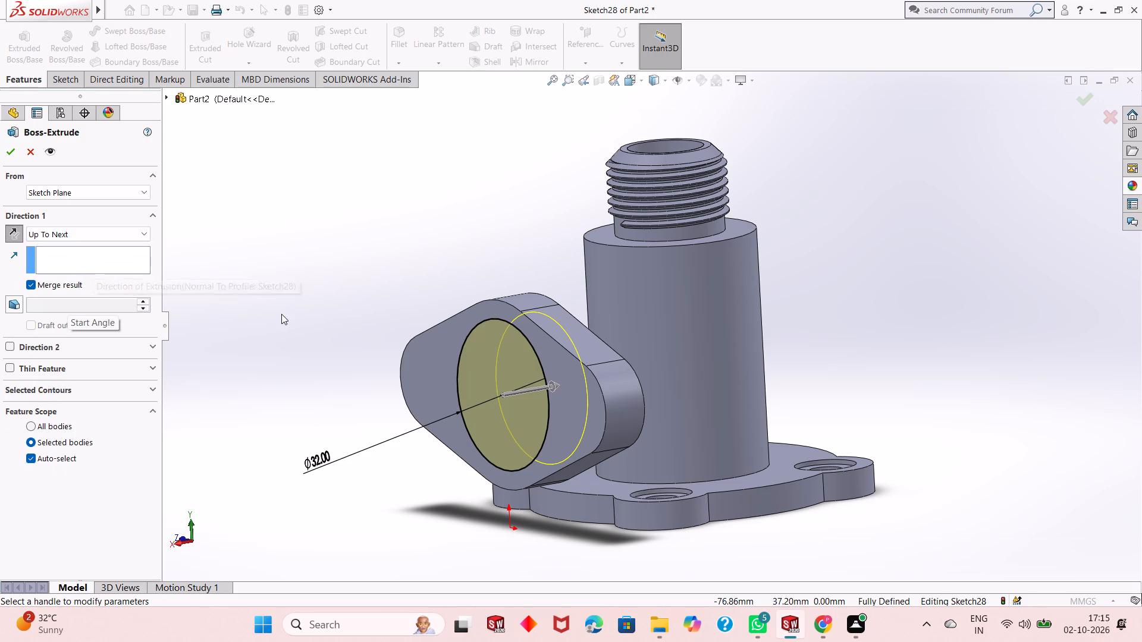
middle_click_drag(281, 314, 242, 354)
left_click(81, 239)
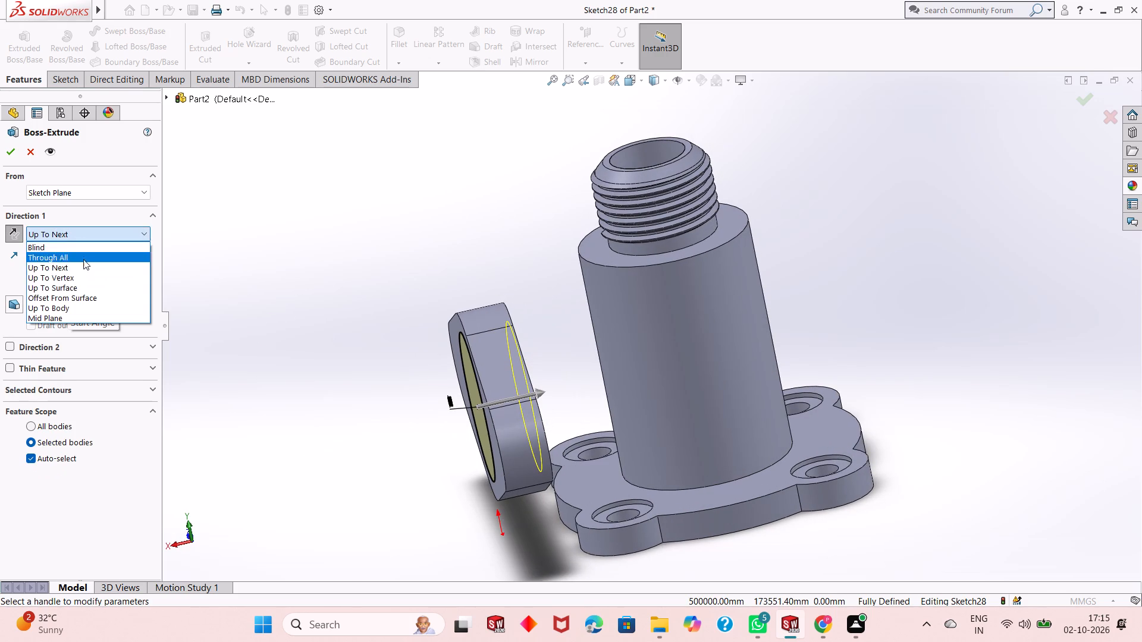
left_click(86, 285)
left_click(643, 351)
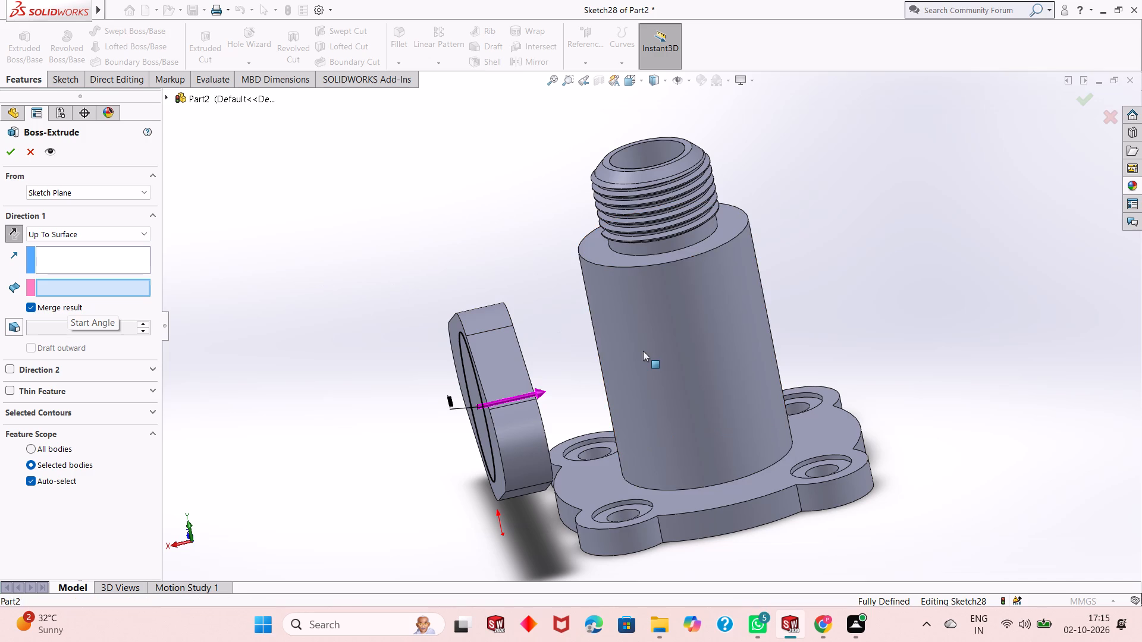
left_click(14, 152)
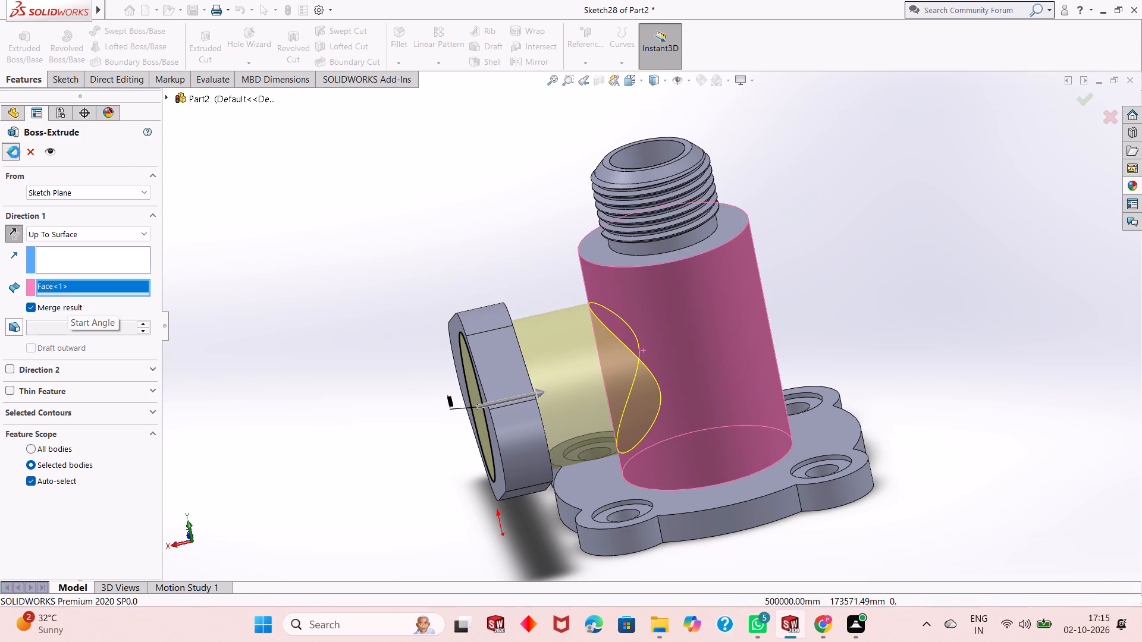
left_click(300, 294)
Examine the boss joining the side flange to the cylindrical body from several angles.
middle_click_drag(443, 368, 448, 335)
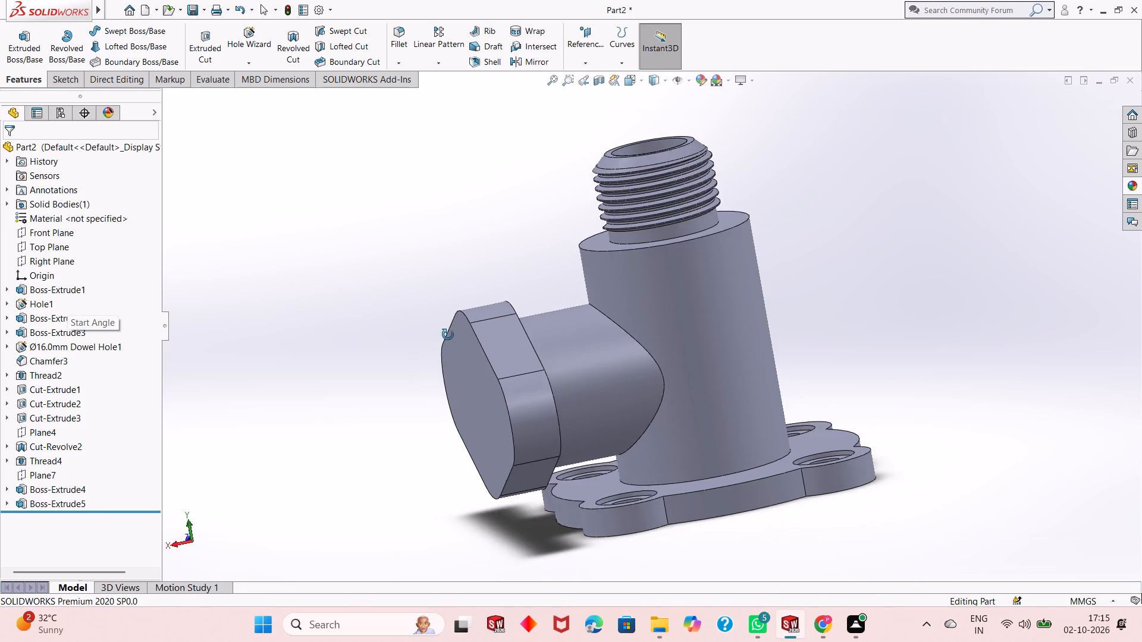
middle_click_drag(448, 335, 645, 365)
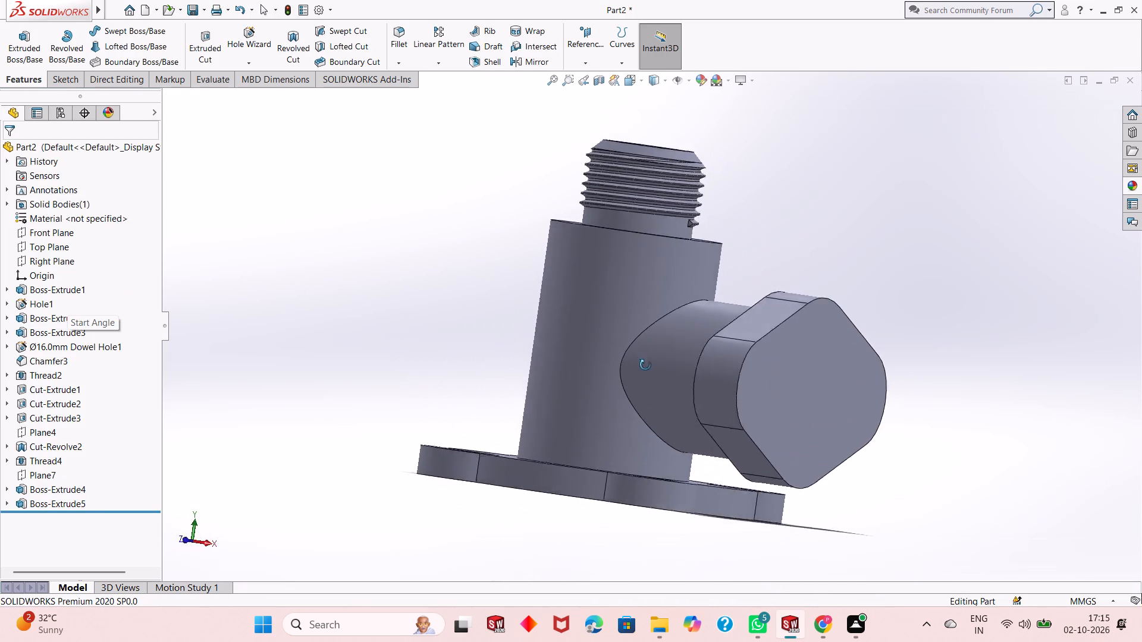
middle_click_drag(645, 365, 503, 228)
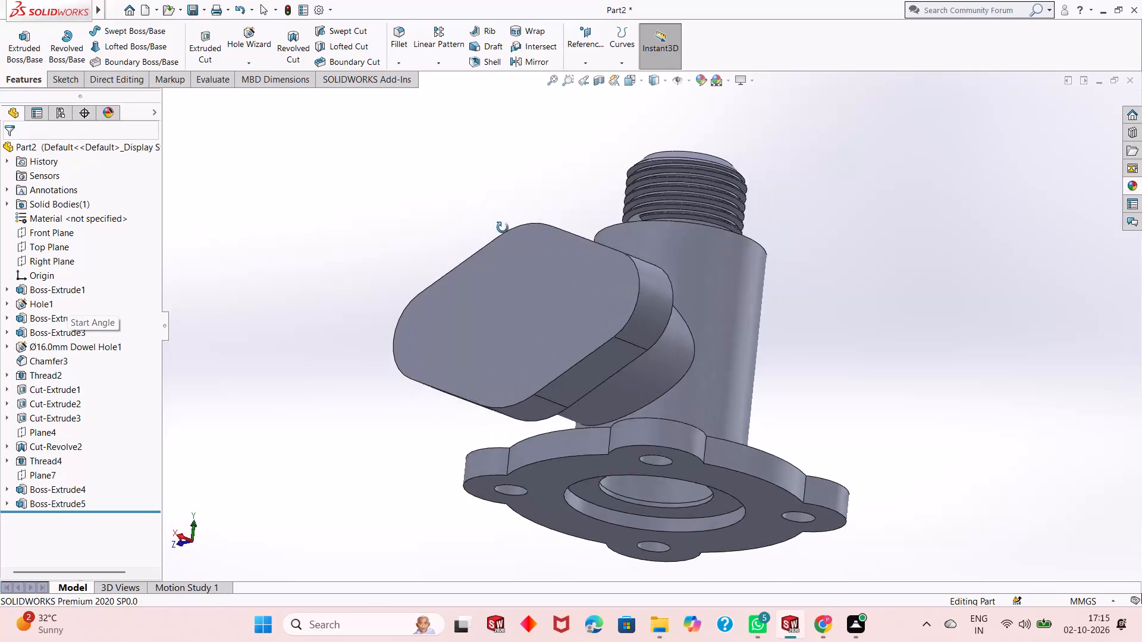
middle_click_drag(503, 228, 485, 310)
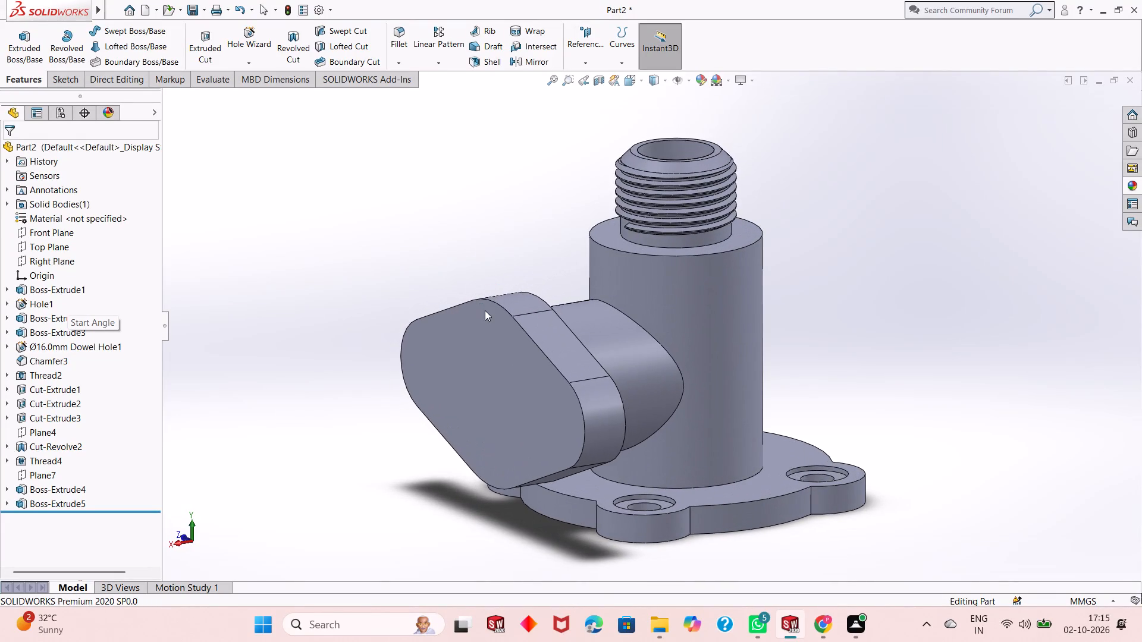
scroll(646, 328, "down", 2)
scroll(642, 337, "up", 2)
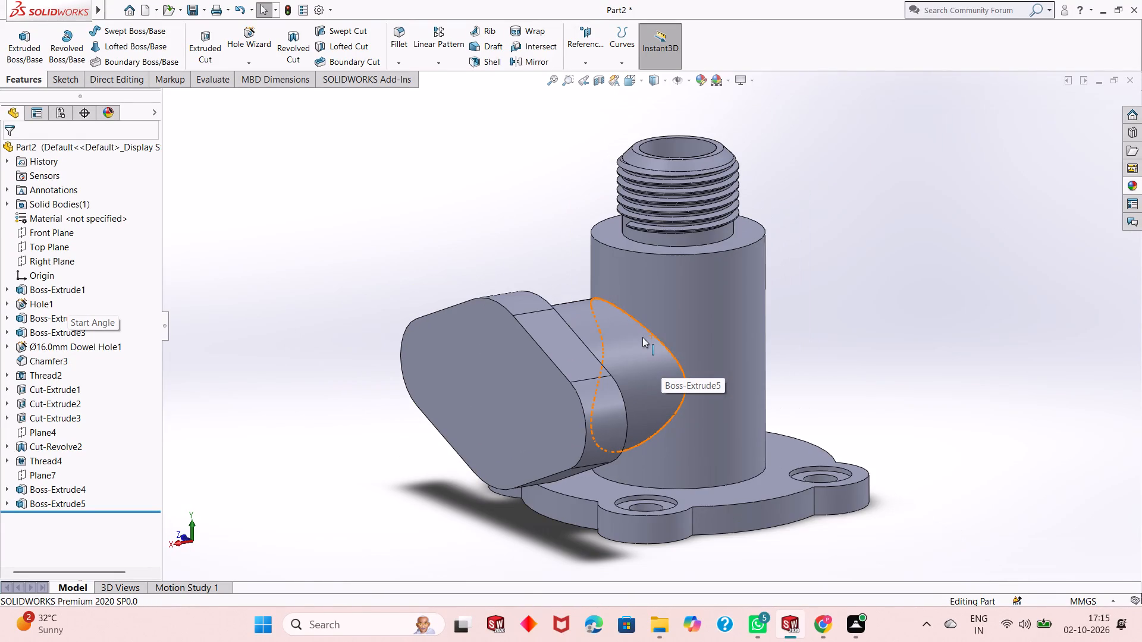
middle_click_drag(642, 338, 623, 351)
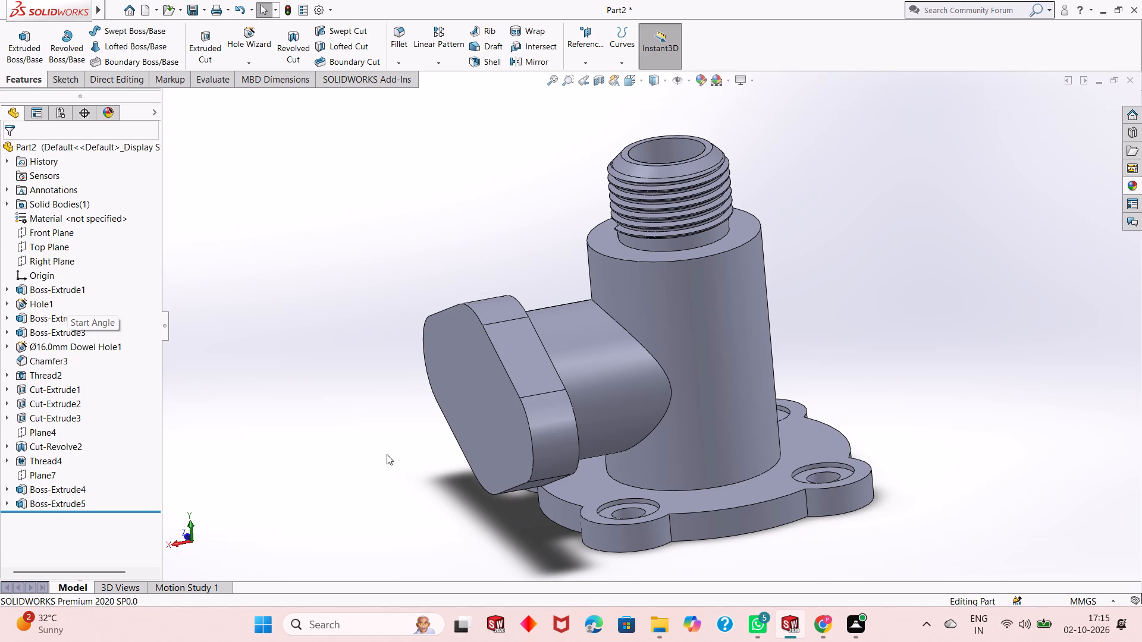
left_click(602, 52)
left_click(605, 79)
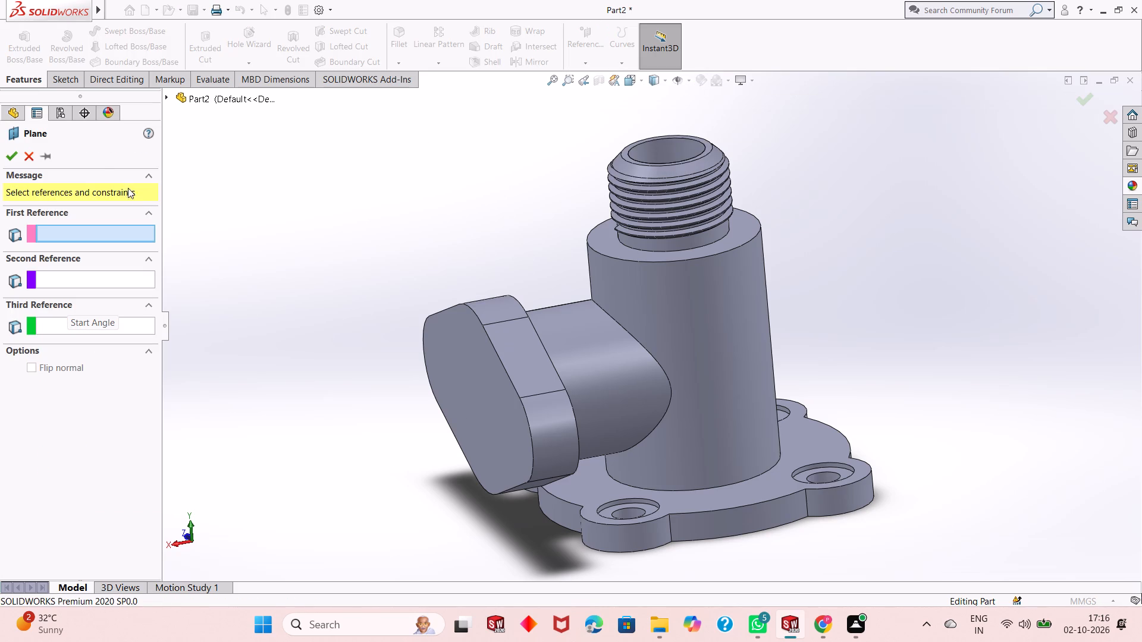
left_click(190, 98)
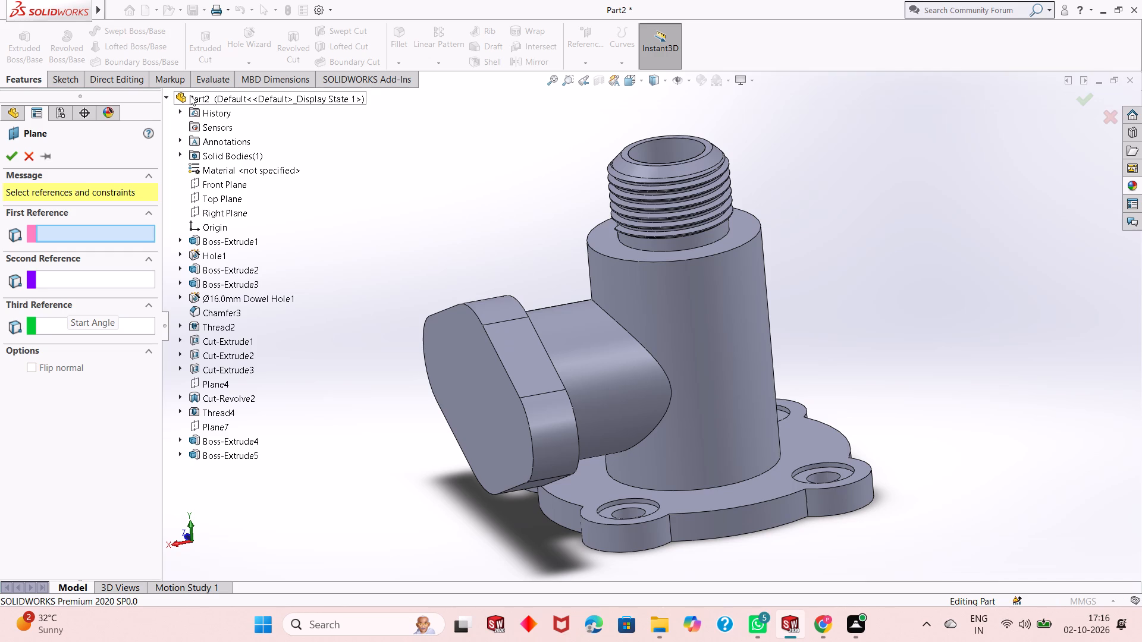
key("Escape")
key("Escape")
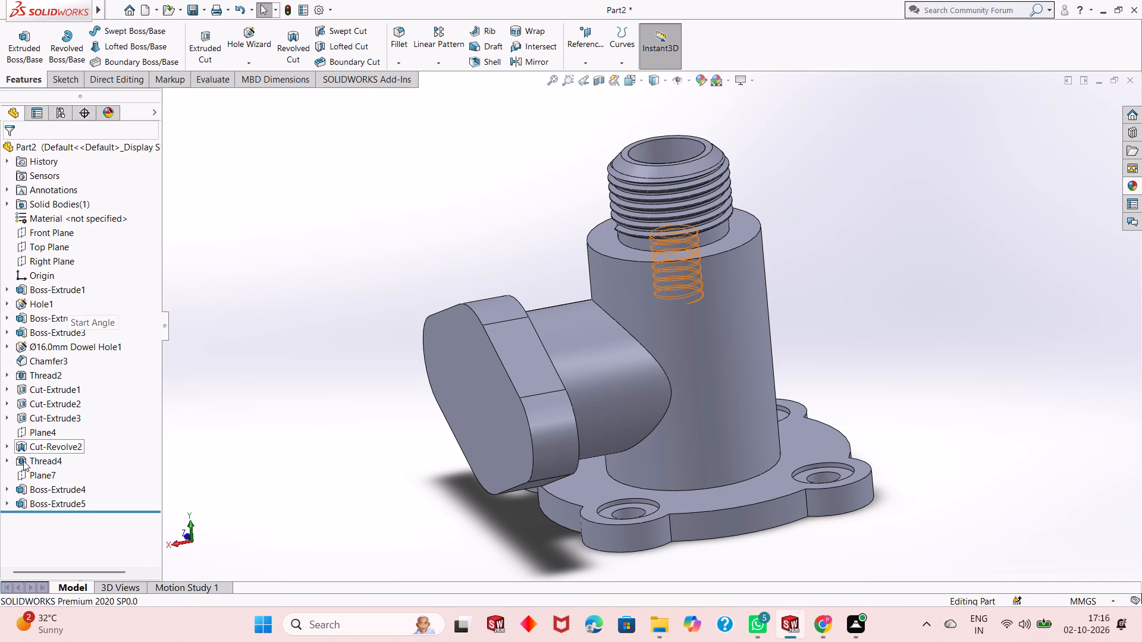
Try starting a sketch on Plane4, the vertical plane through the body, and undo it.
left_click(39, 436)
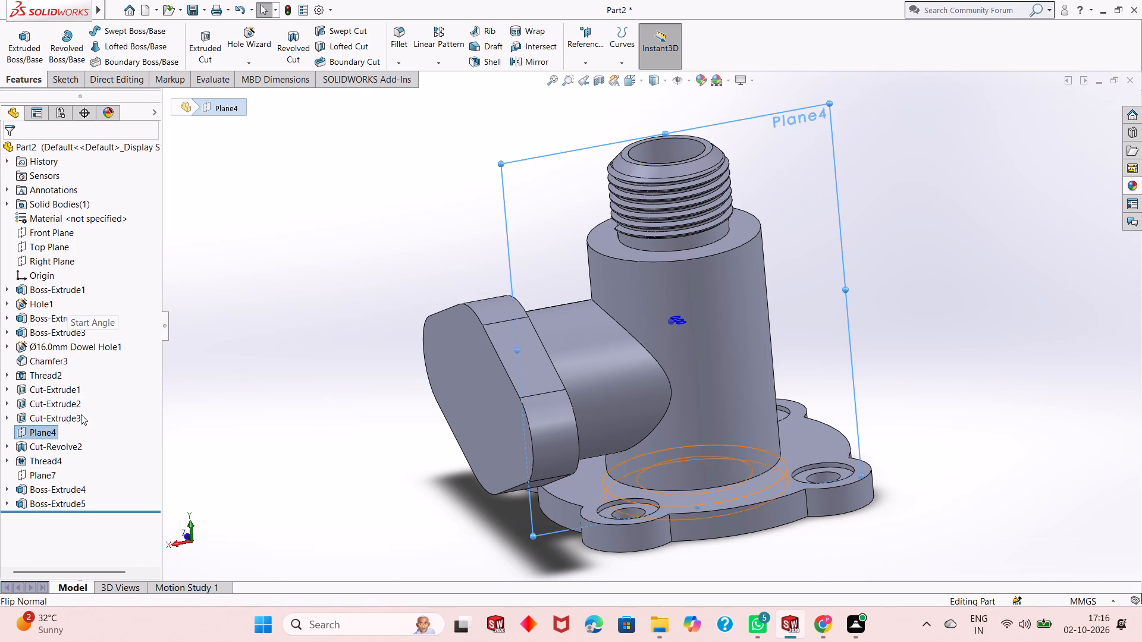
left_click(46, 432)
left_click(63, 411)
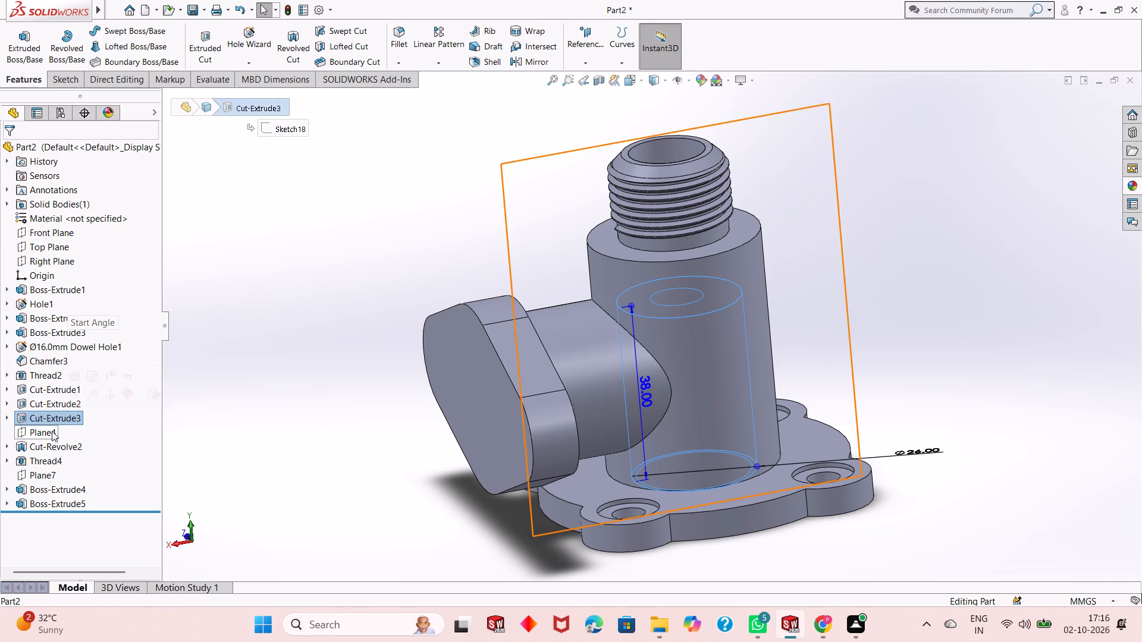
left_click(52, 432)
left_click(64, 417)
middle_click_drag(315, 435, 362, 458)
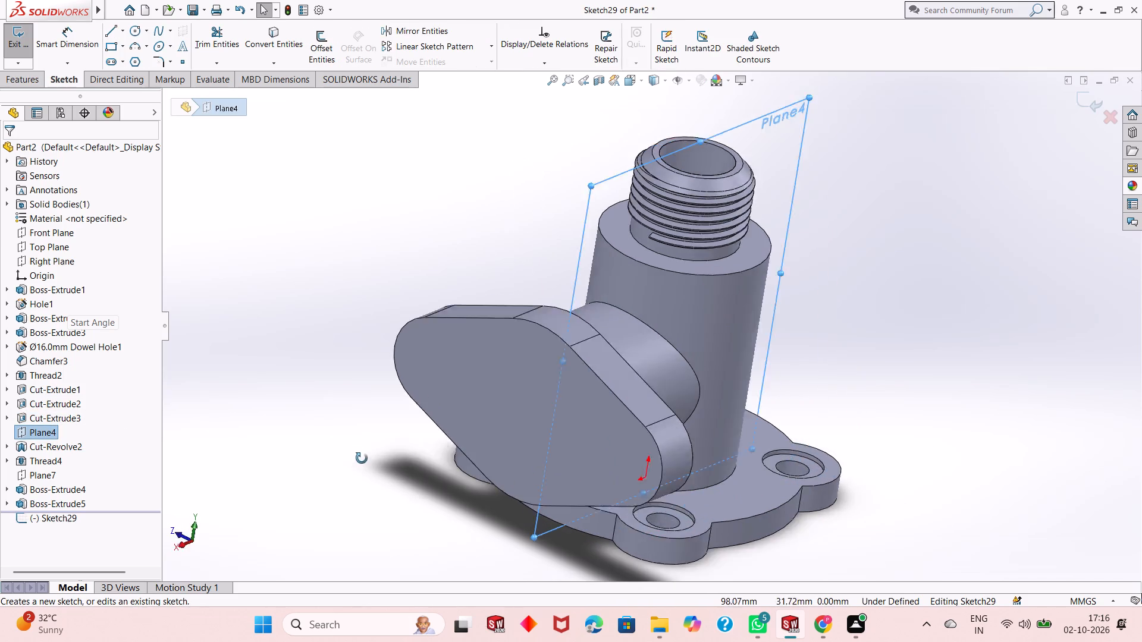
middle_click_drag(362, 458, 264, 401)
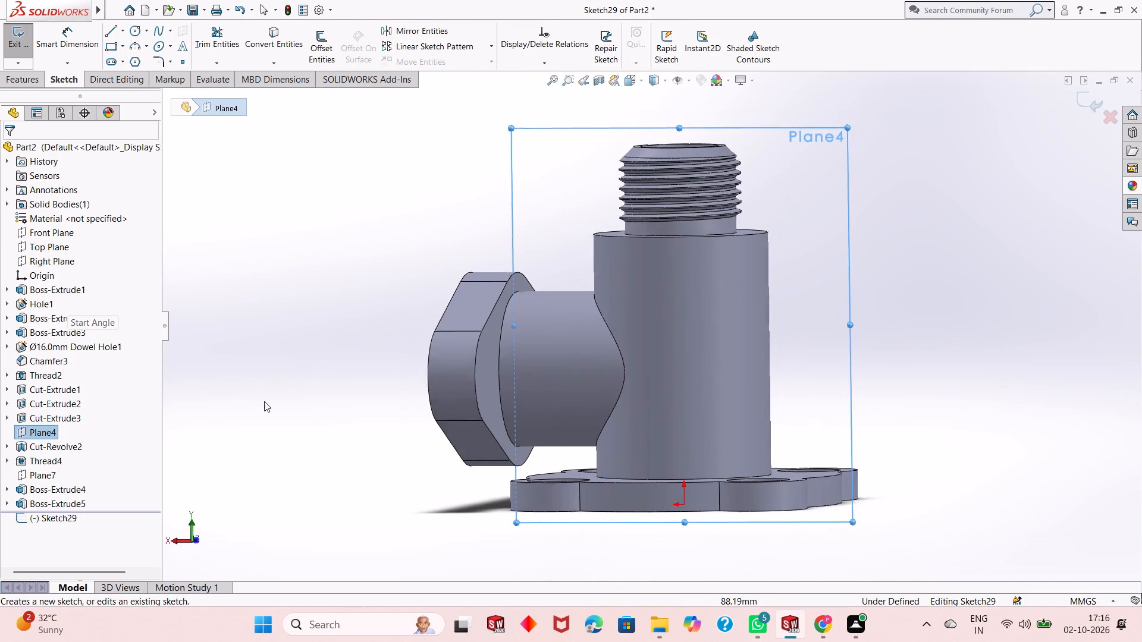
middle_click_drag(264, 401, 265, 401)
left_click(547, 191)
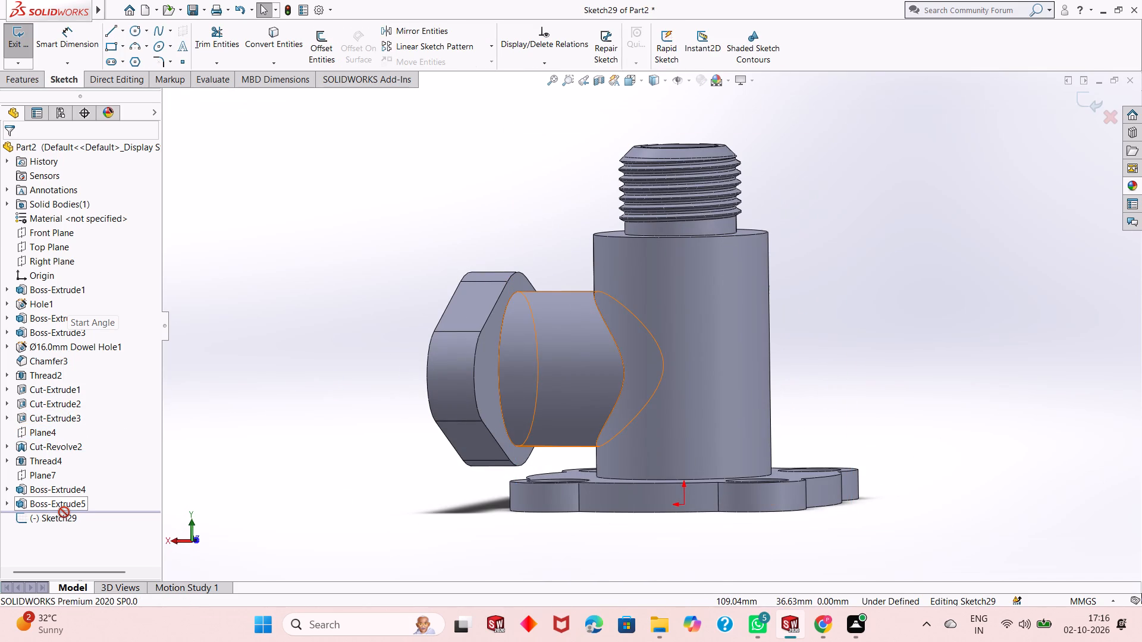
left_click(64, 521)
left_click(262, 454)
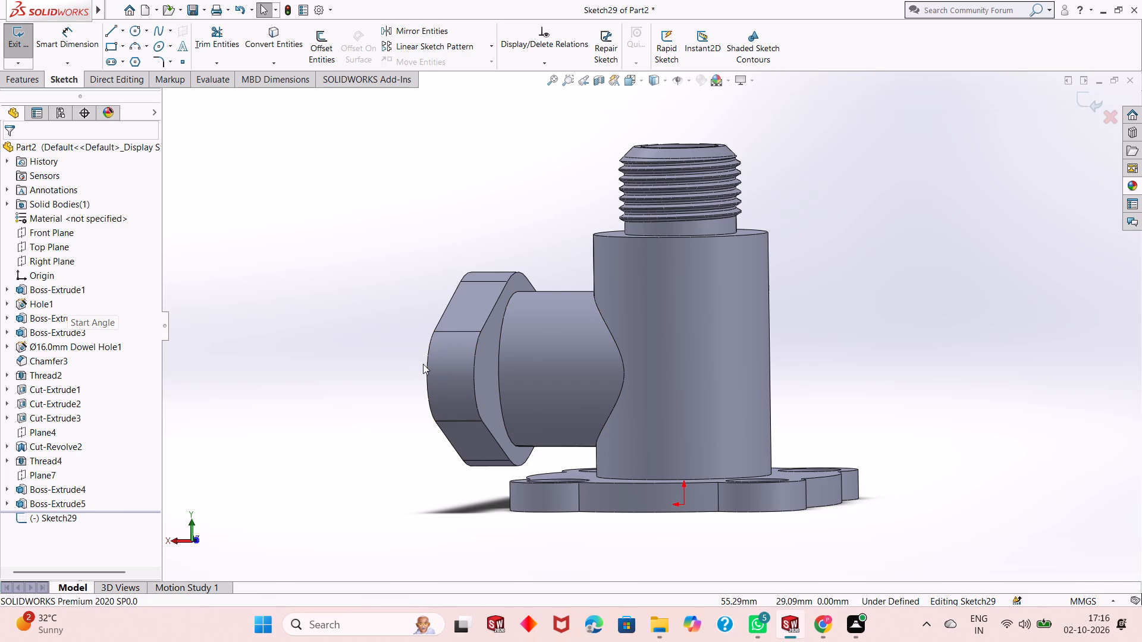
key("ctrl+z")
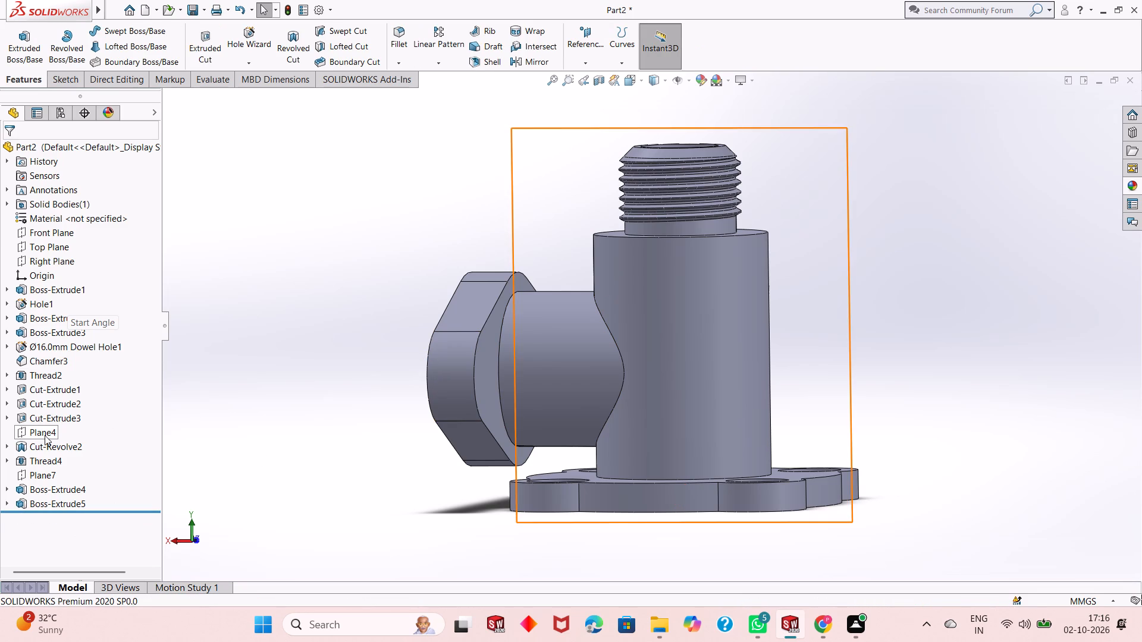
Show Plane4, the vertical plane through the body, in the model.
left_click(43, 437)
left_click(79, 424)
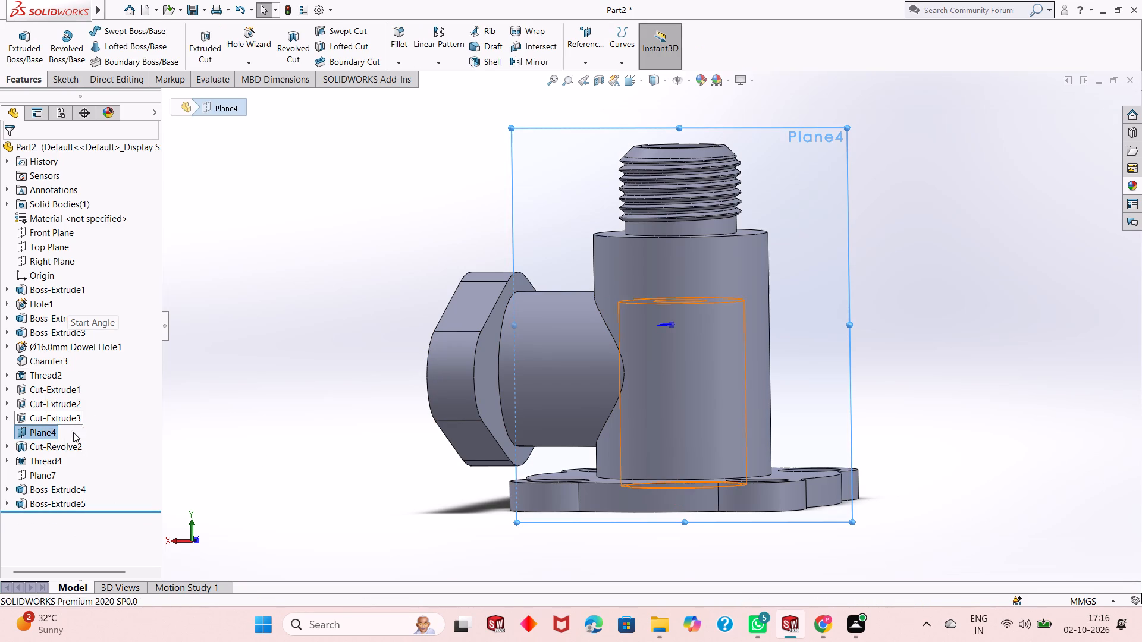
left_click(51, 435)
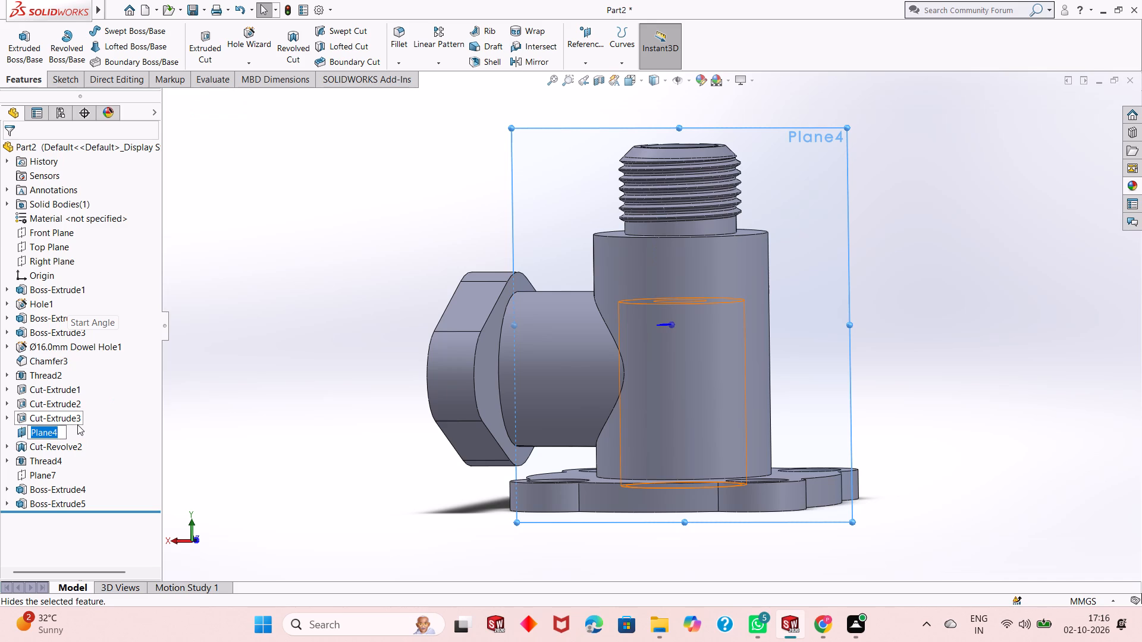
left_click(256, 419)
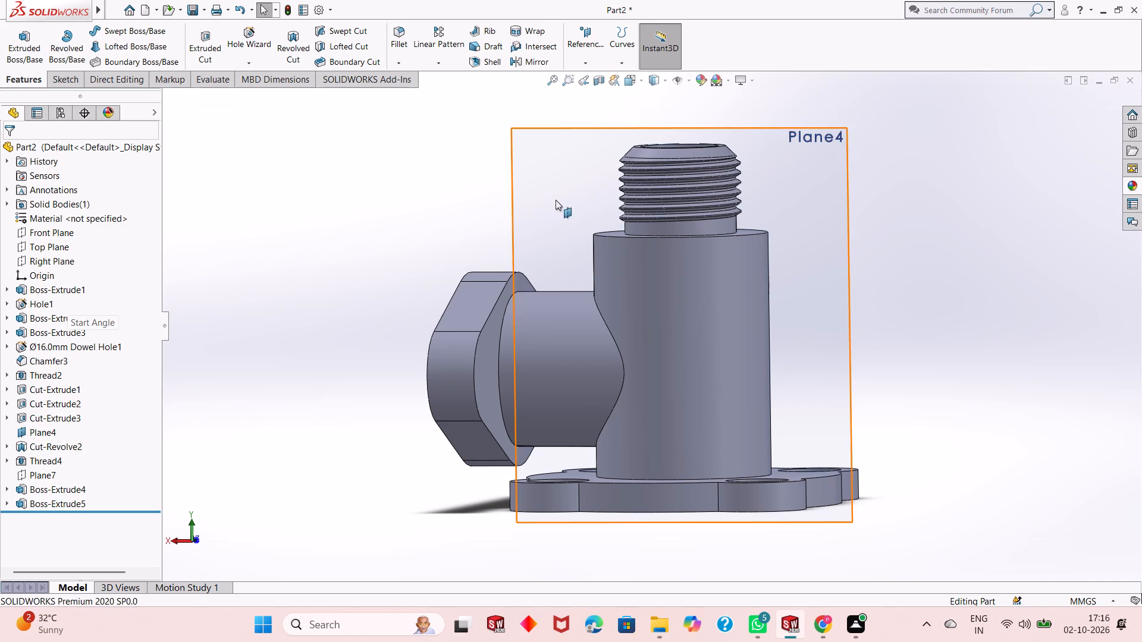
Sketch on Plane4 a 1.5 mm vertical line down from the body's top corner, continued by a sloped line to the flange-boss corner.
left_click(556, 200)
left_click(614, 169)
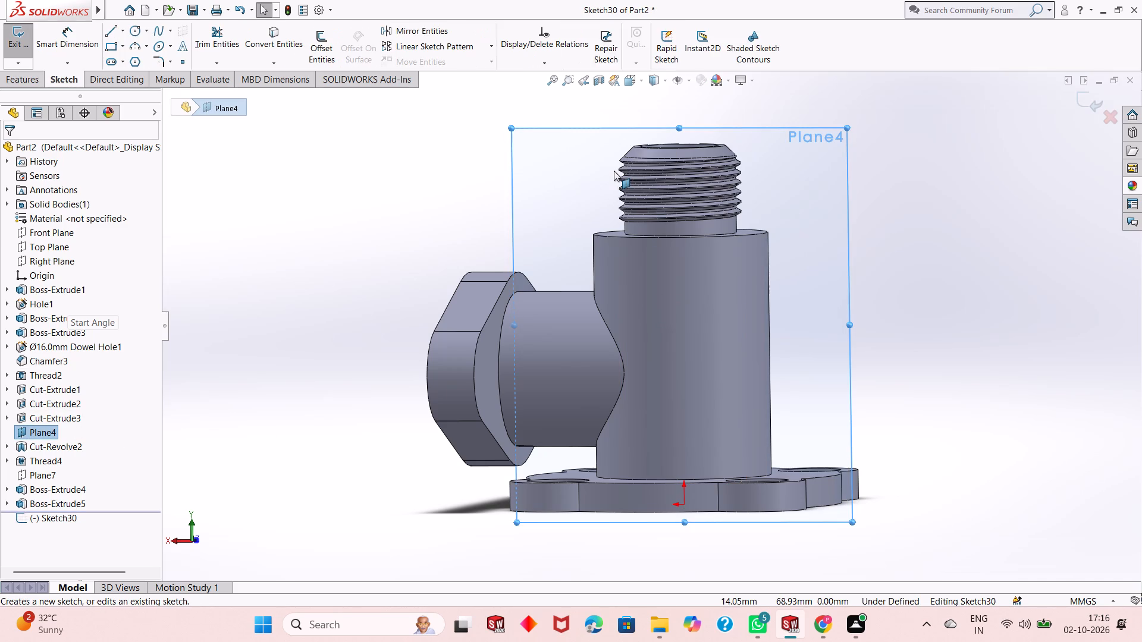
key("ctrl+8")
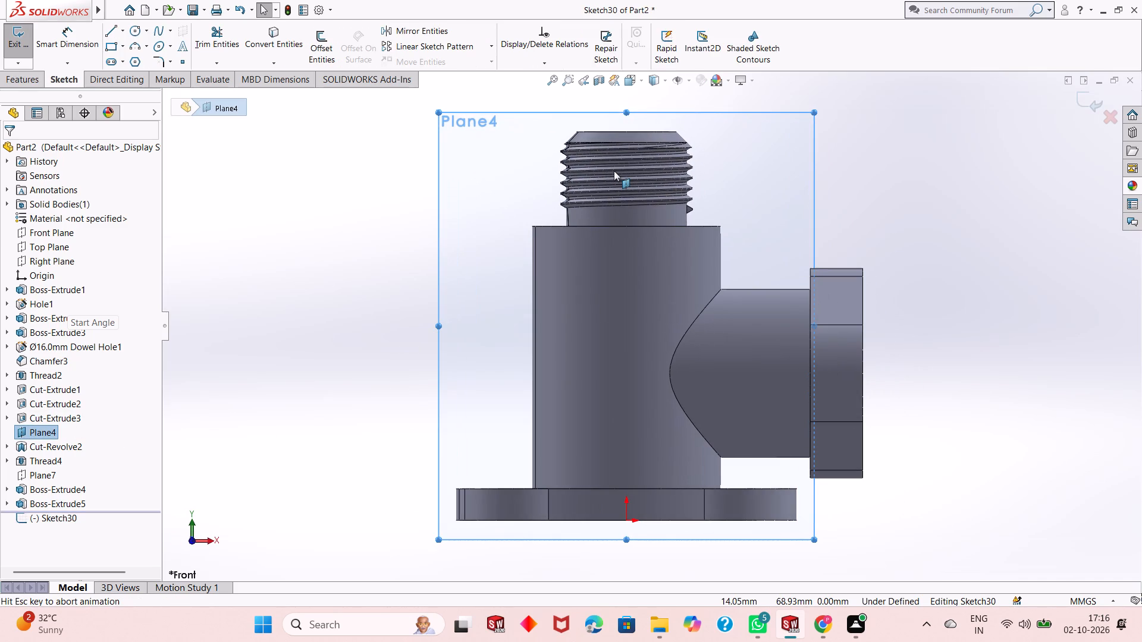
key("ctrl+8")
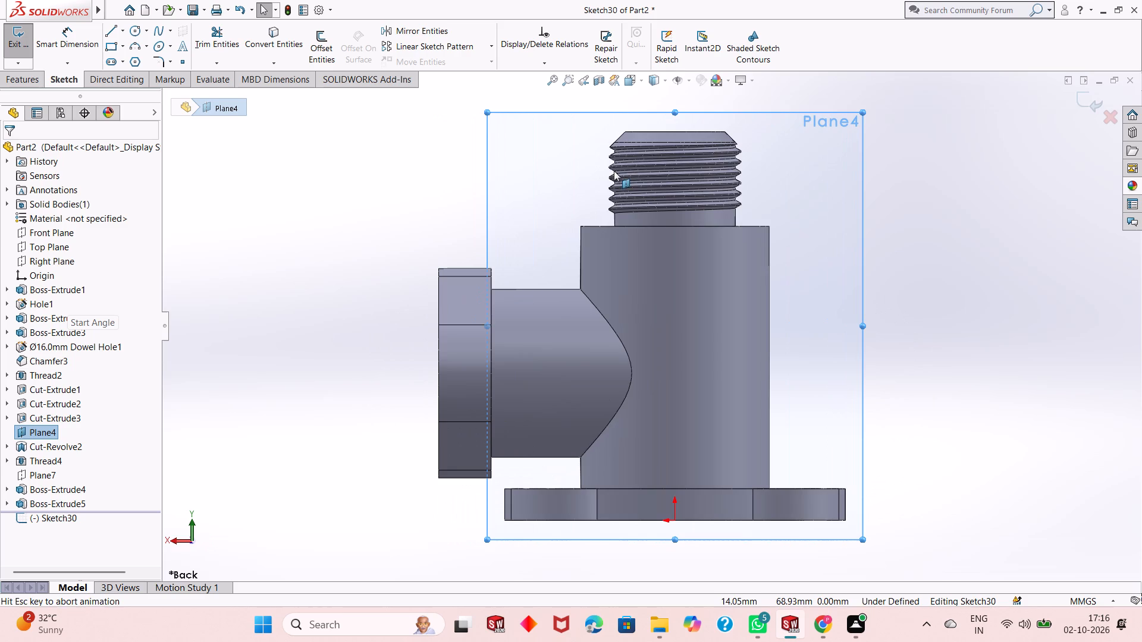
scroll(655, 306, "up", 3)
scroll(660, 180, "down", 3)
left_click(269, 283)
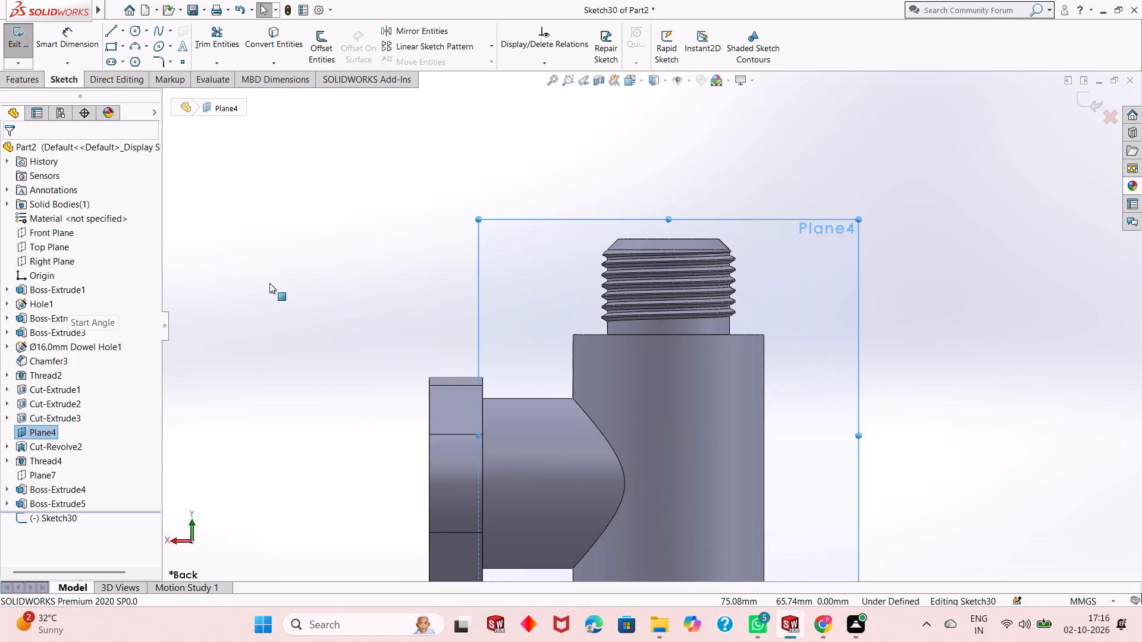
left_click(109, 27)
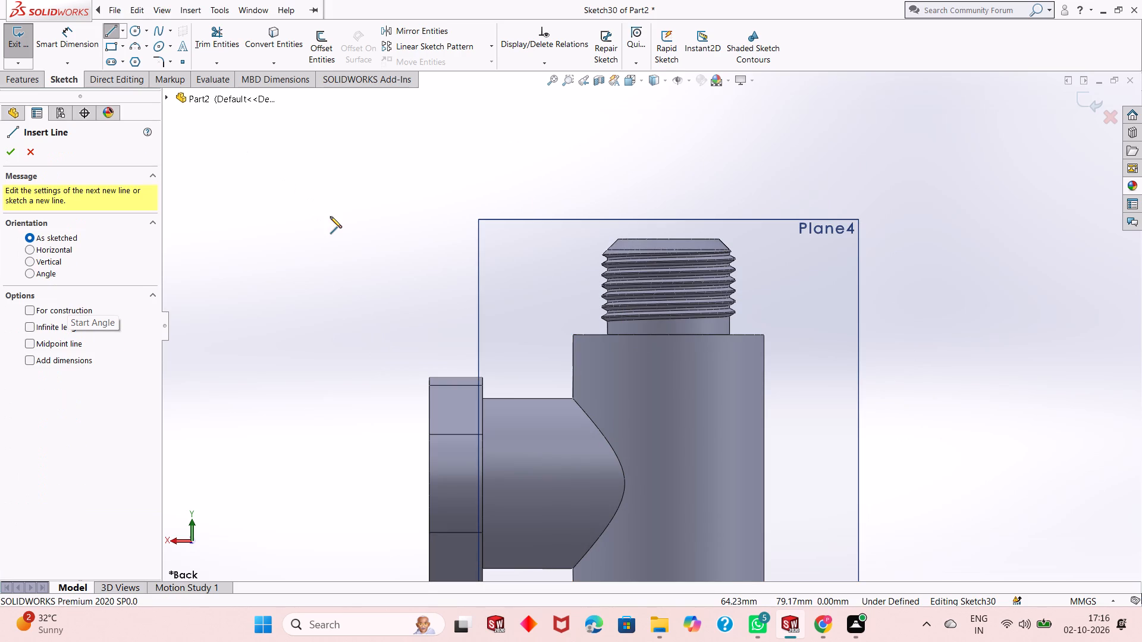
scroll(582, 367, "down", 4)
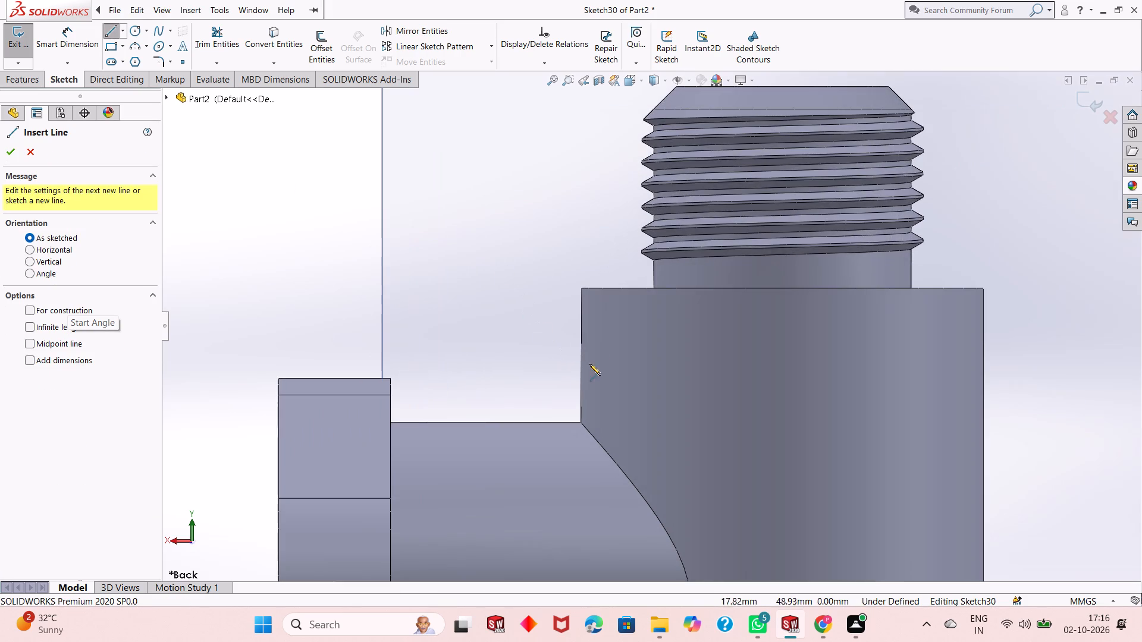
left_click(581, 287)
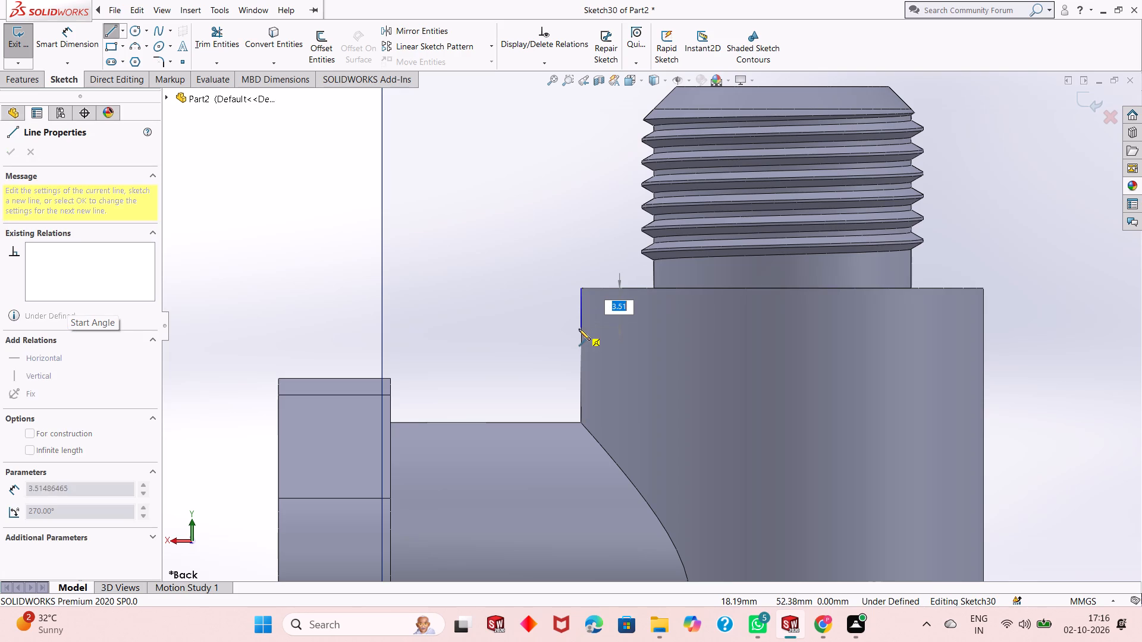
type("1.5")
key("Return")
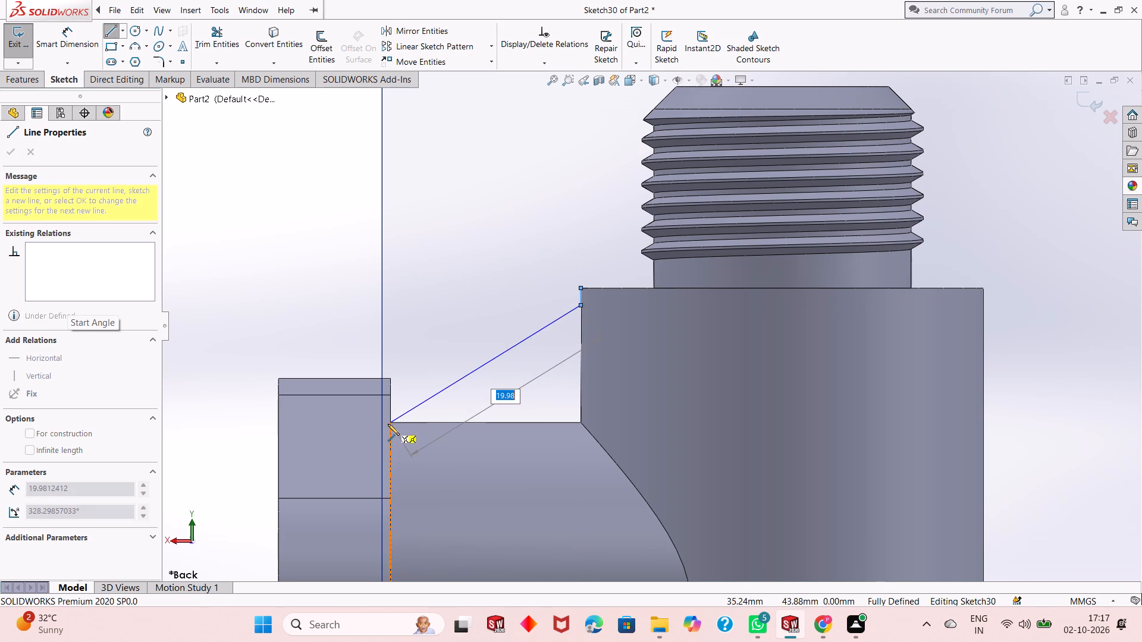
left_click(388, 423)
right_click(441, 319)
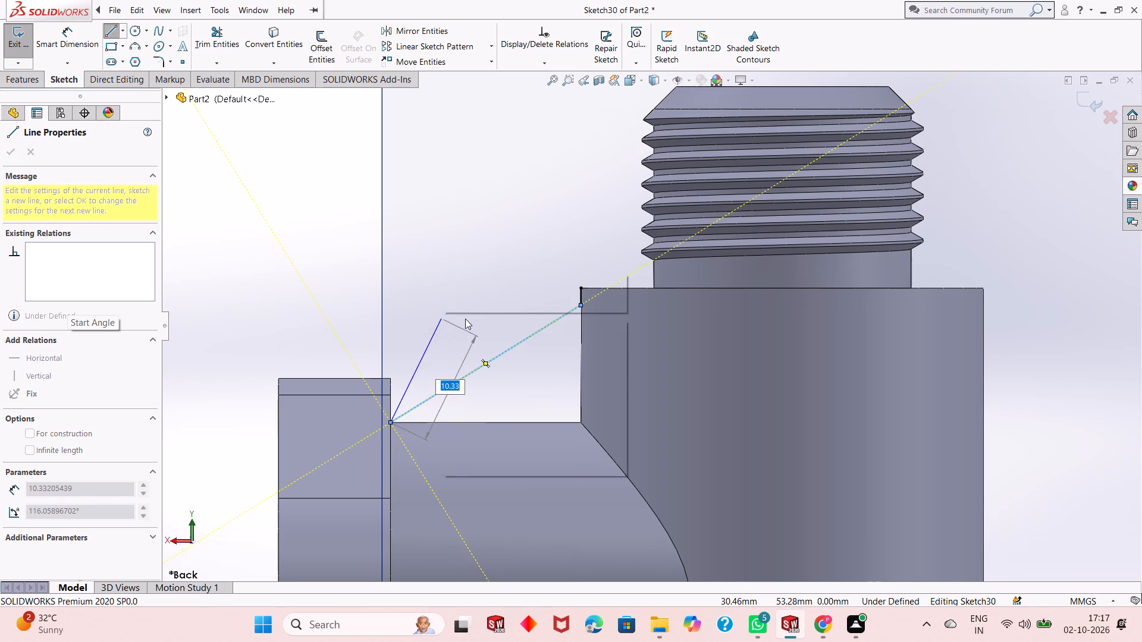
left_click(472, 328)
Delete the short vertical line at the body's top corner, keeping only the sloped line.
middle_click_drag(492, 316, 506, 322)
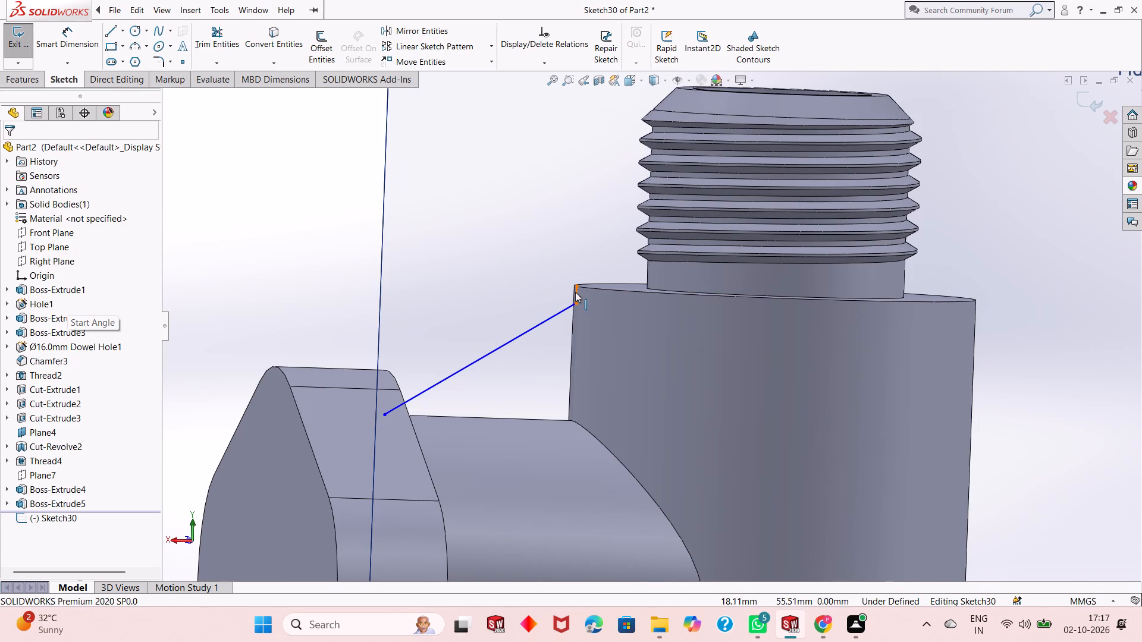
left_click(576, 292)
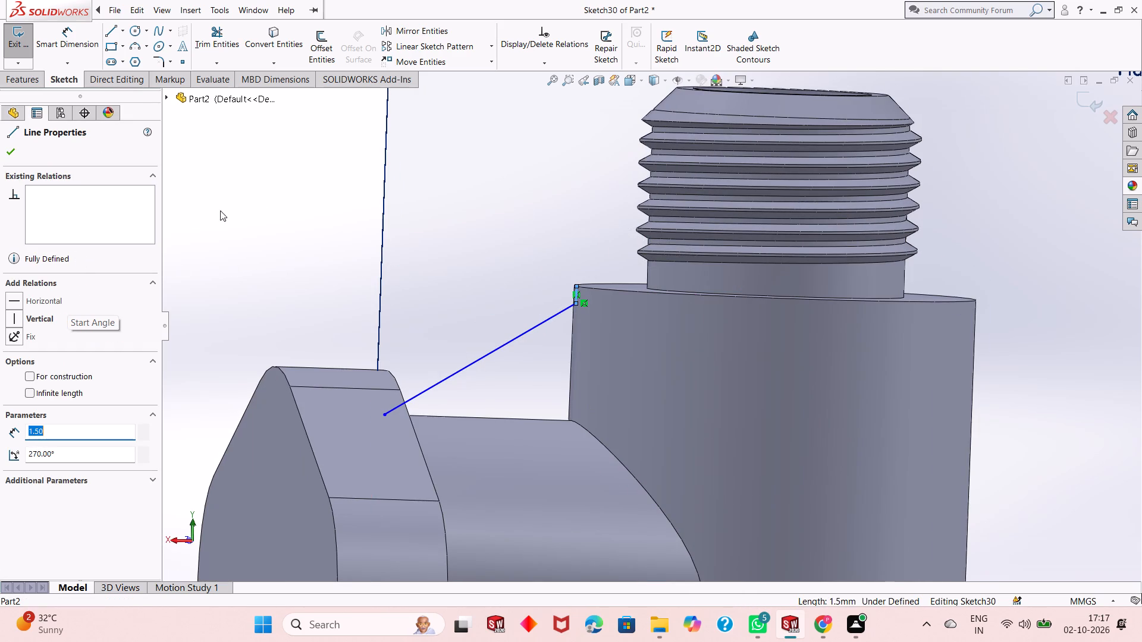
right_click(261, 202)
left_click(322, 357)
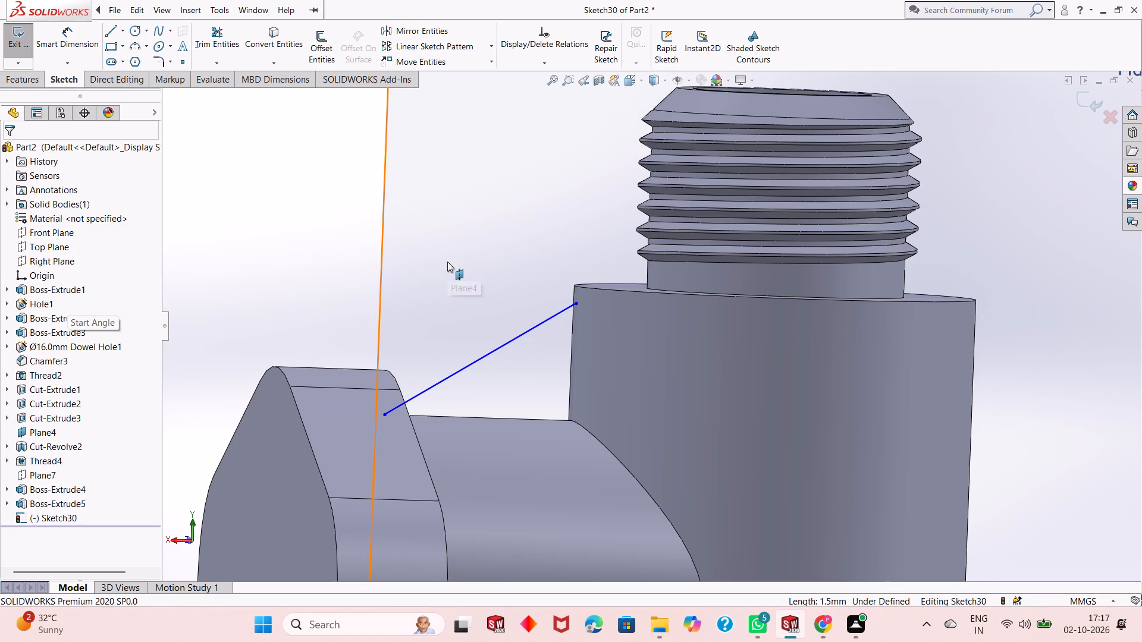
key("ctrl+8")
key("ctrl+8")
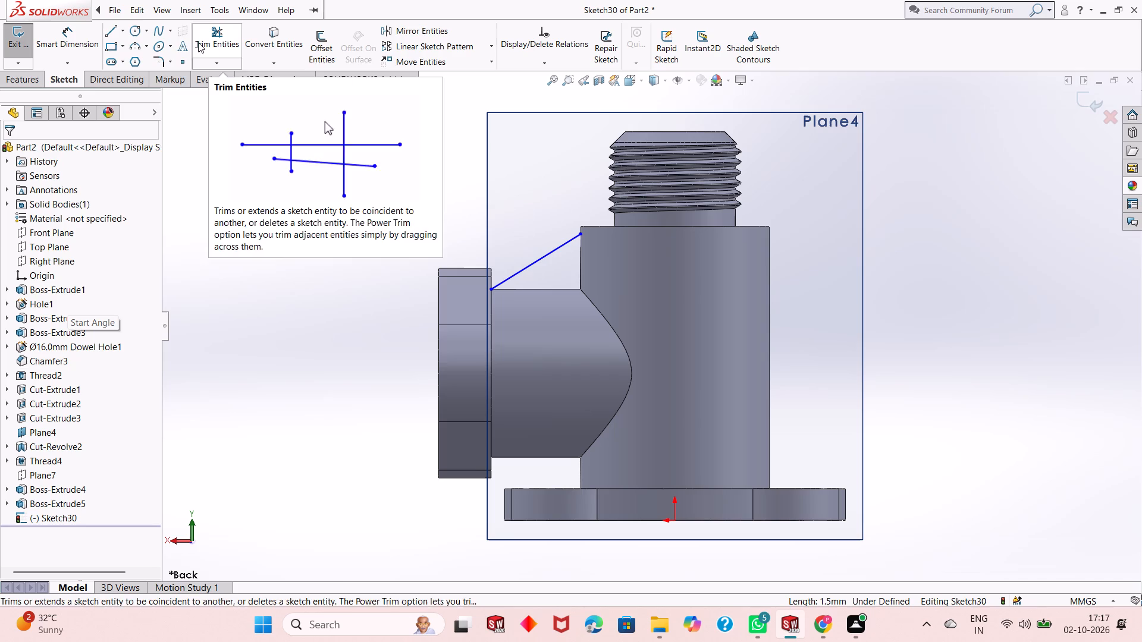
Dimension the sloped line's upper endpoint 1.50 mm below the body's top corner.
left_click(68, 39)
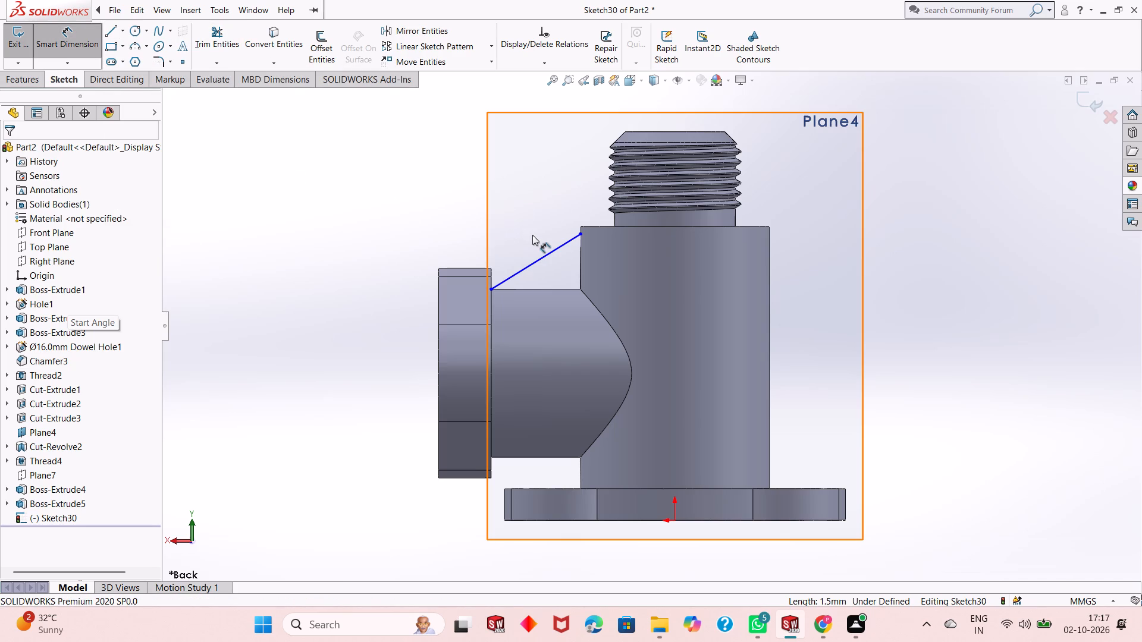
scroll(584, 217, "down", 7)
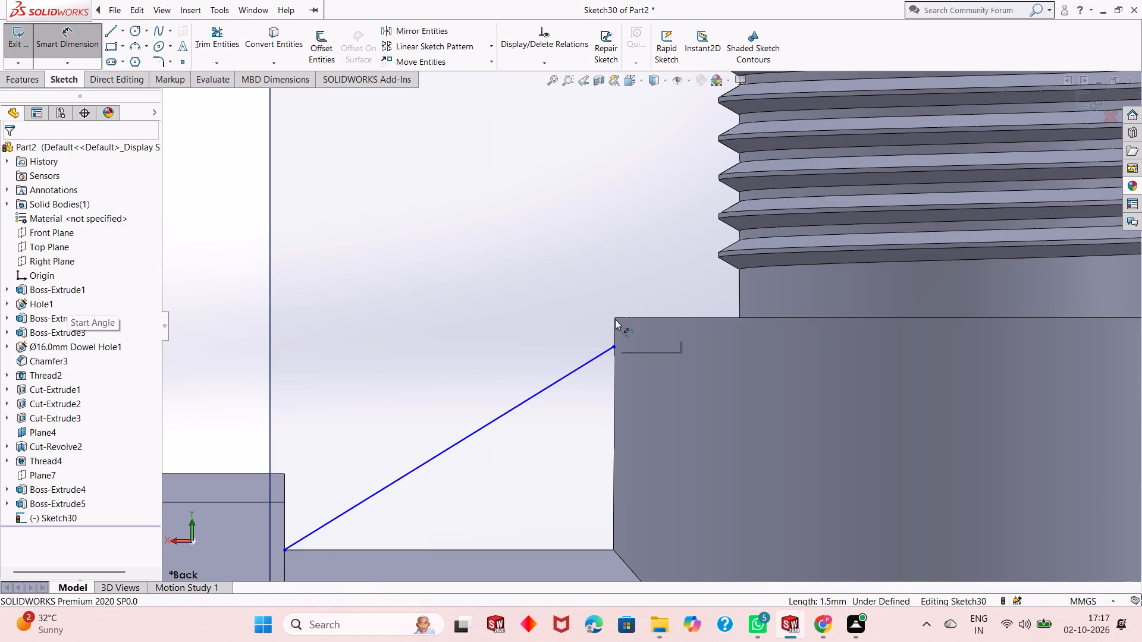
left_click(615, 314)
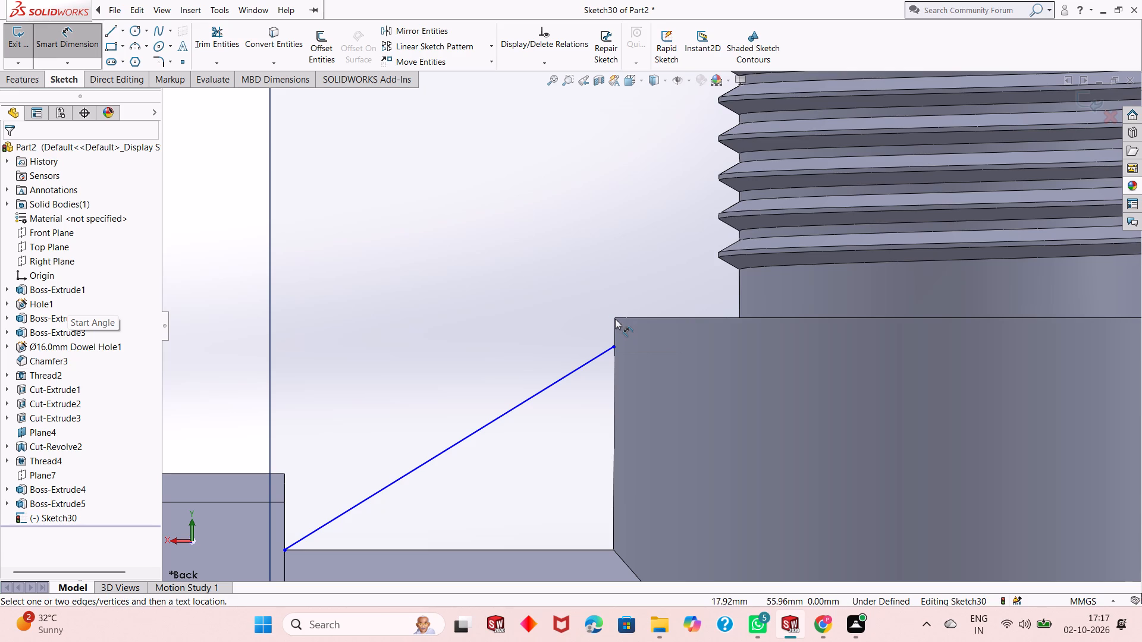
left_click(614, 317)
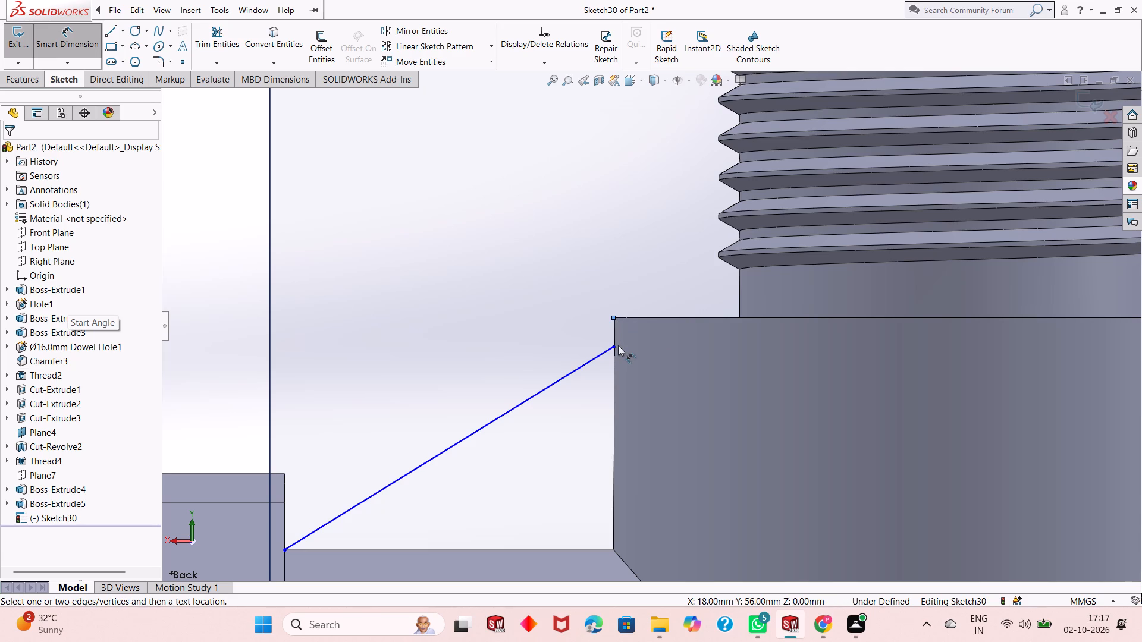
left_click(614, 346)
left_click(524, 343)
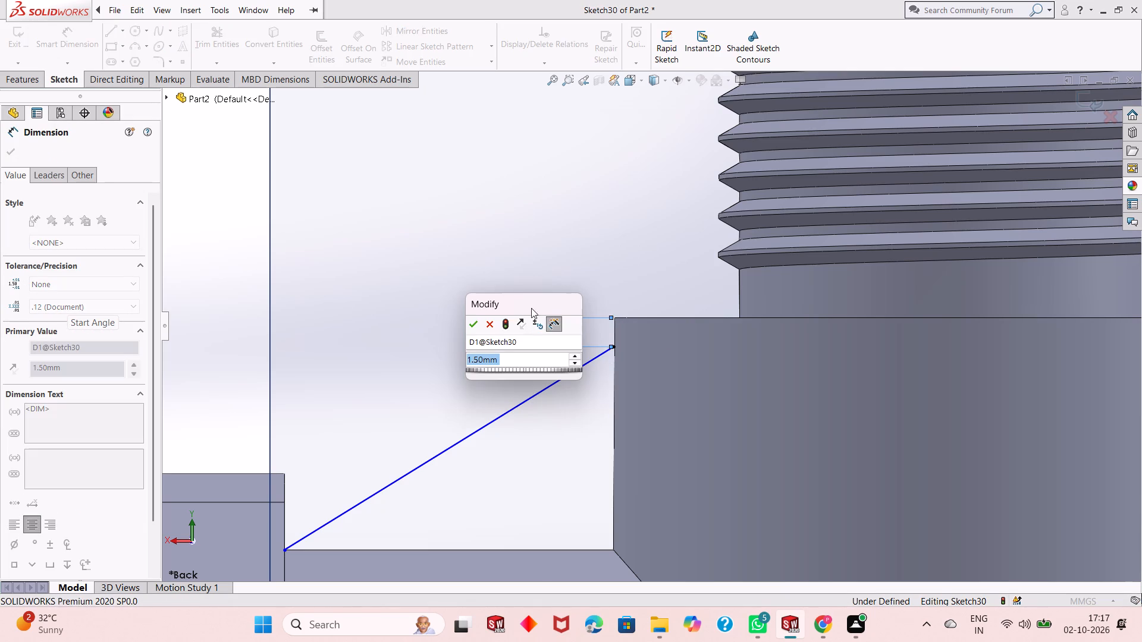
left_click(479, 323)
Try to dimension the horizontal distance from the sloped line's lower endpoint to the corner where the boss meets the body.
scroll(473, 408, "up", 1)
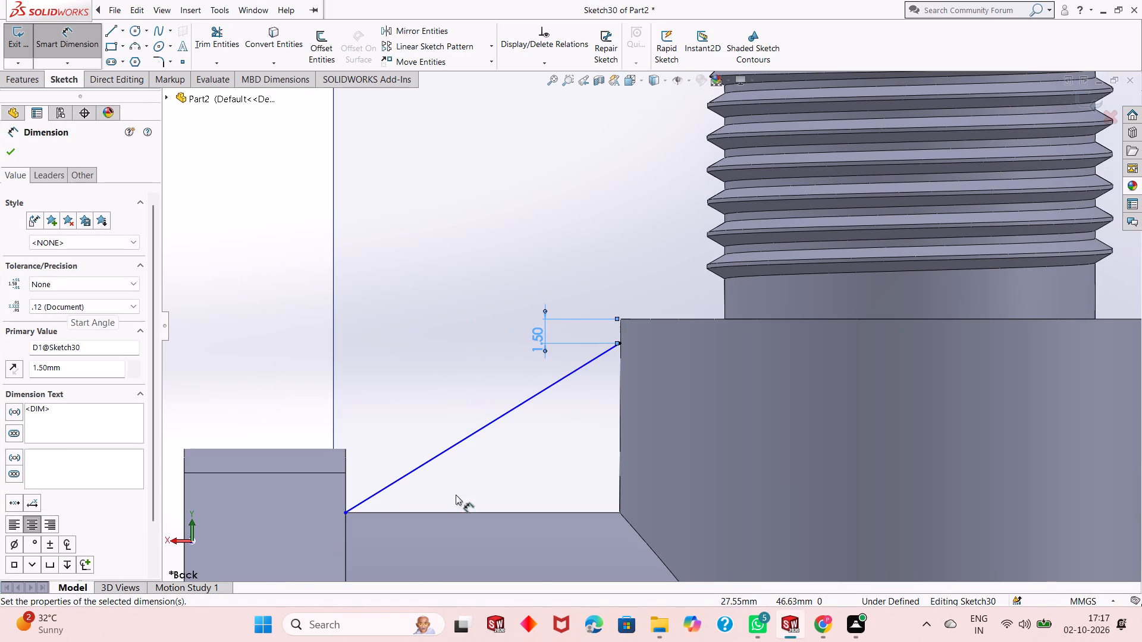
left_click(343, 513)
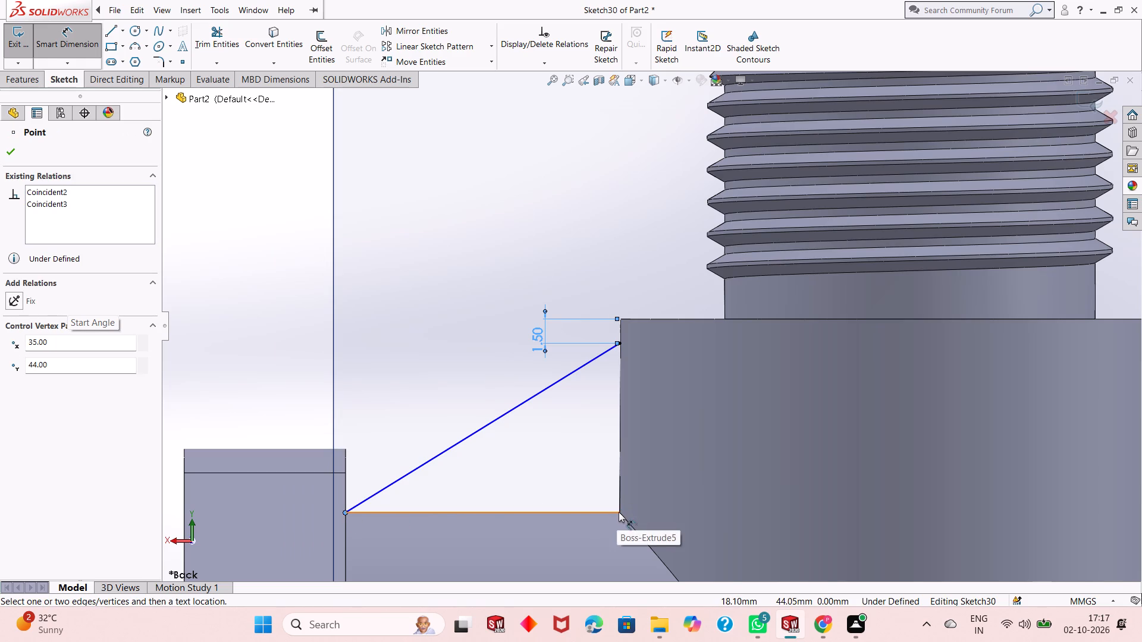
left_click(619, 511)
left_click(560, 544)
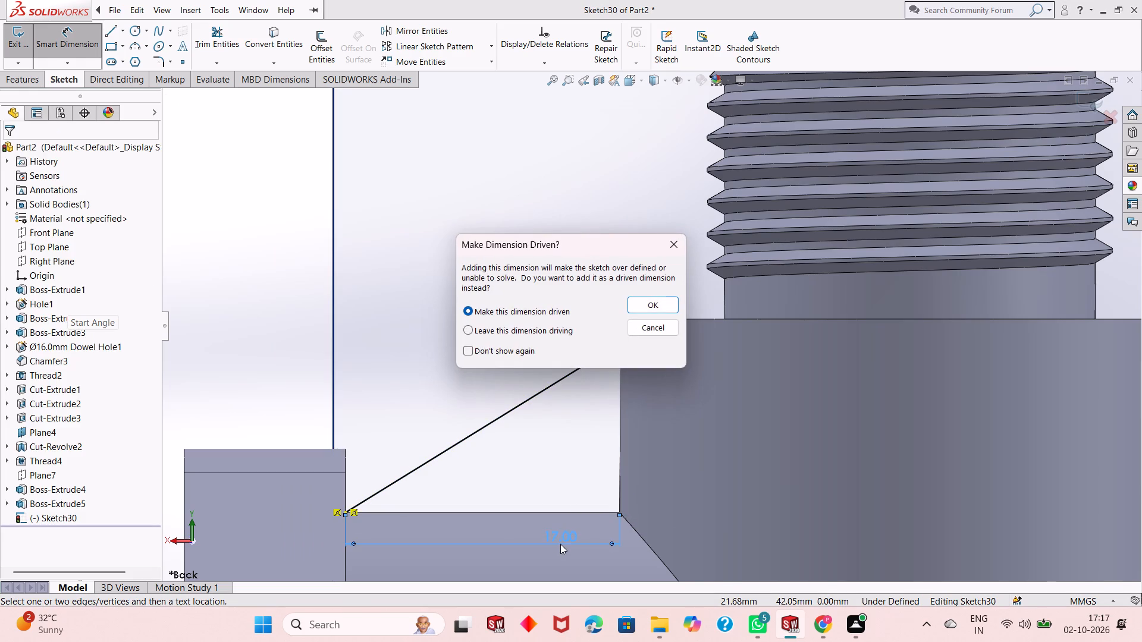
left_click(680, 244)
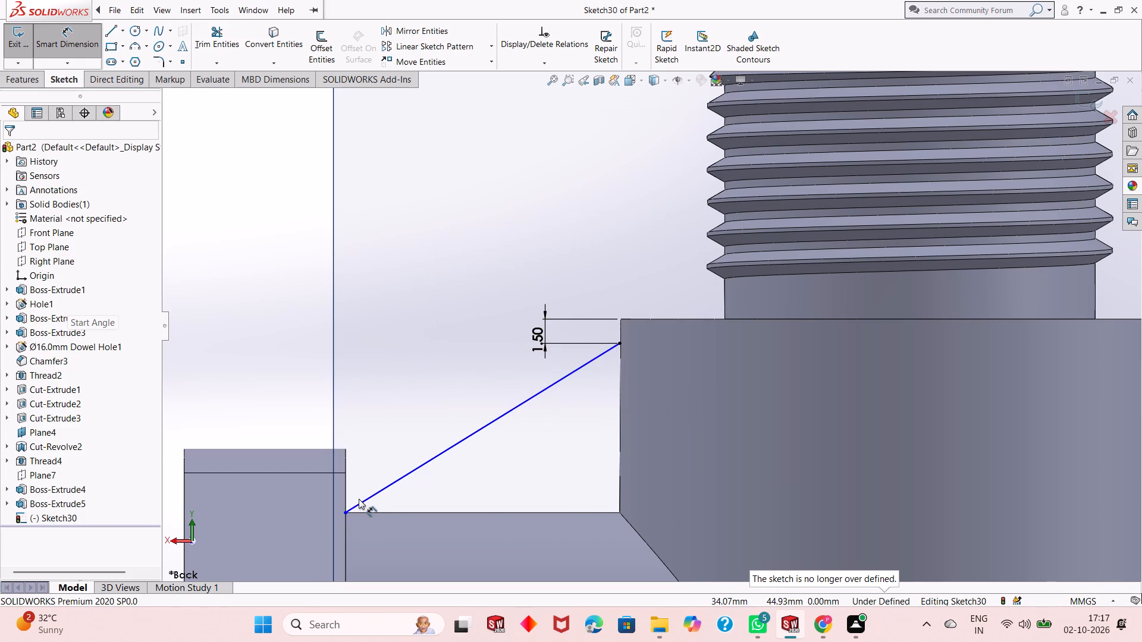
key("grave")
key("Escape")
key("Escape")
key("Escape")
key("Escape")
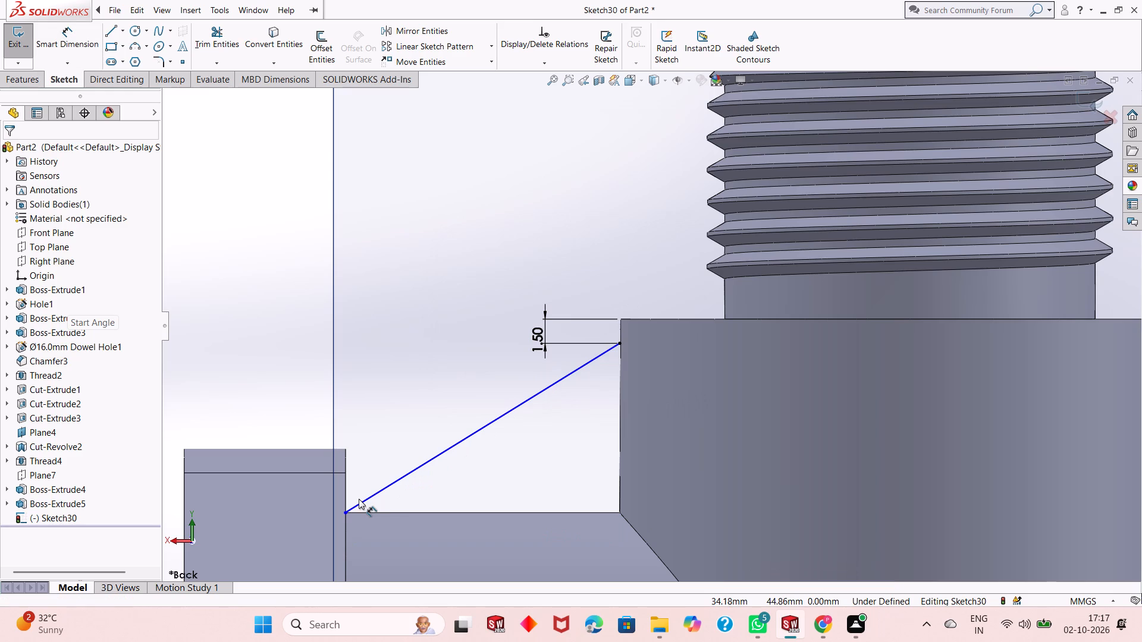
Create a 6 mm thick rib from the sloped line, filling the space between the cylindrical body and the side boss.
scroll(359, 499, "up", 2)
scroll(428, 429, "up", 1)
middle_click_drag(432, 401, 442, 402)
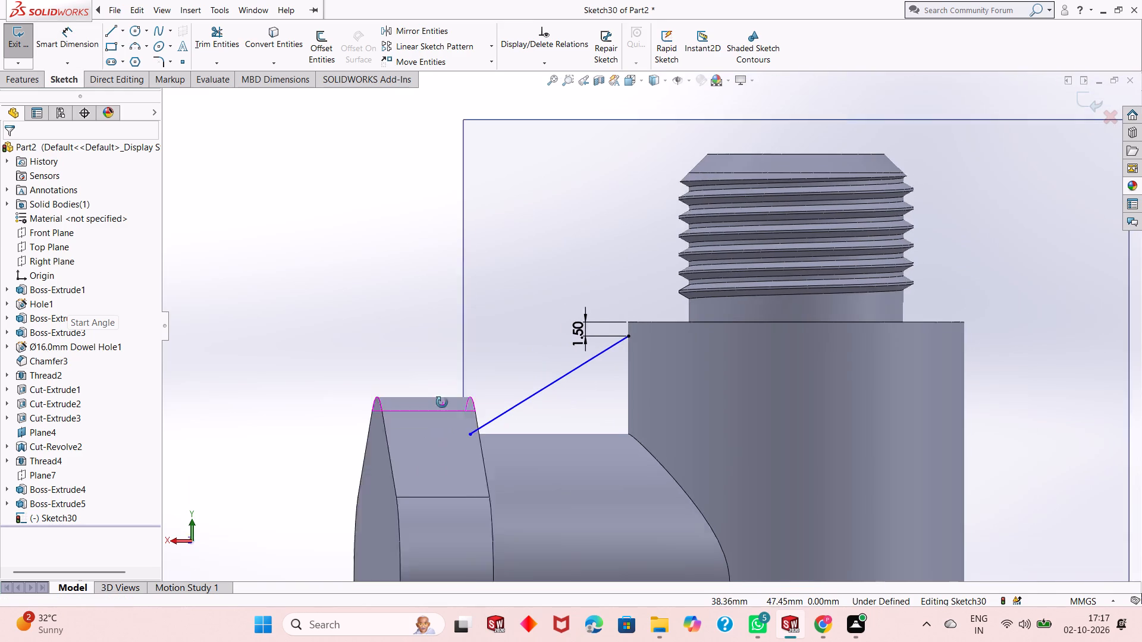
middle_click_drag(442, 402, 456, 429)
left_click(26, 73)
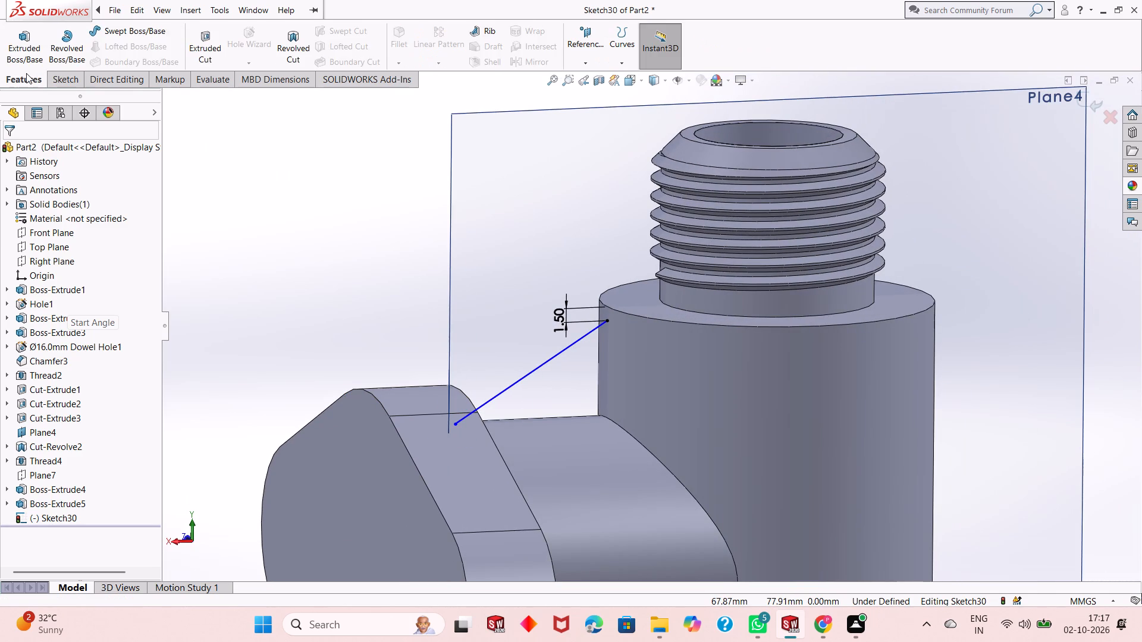
left_click(468, 33)
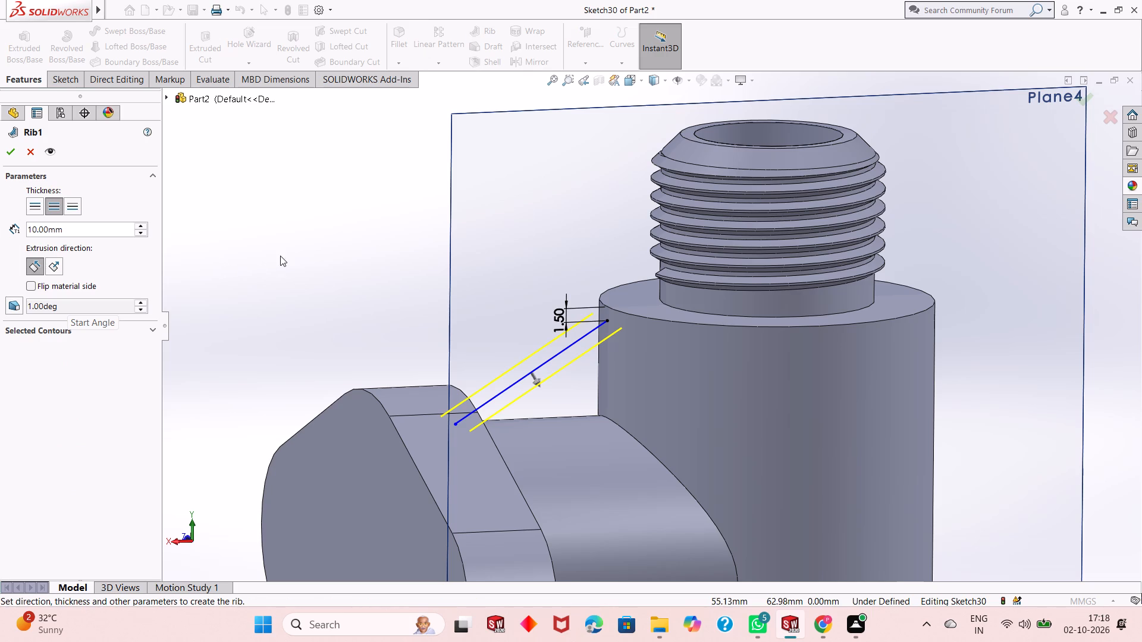
middle_click_drag(283, 255, 323, 359)
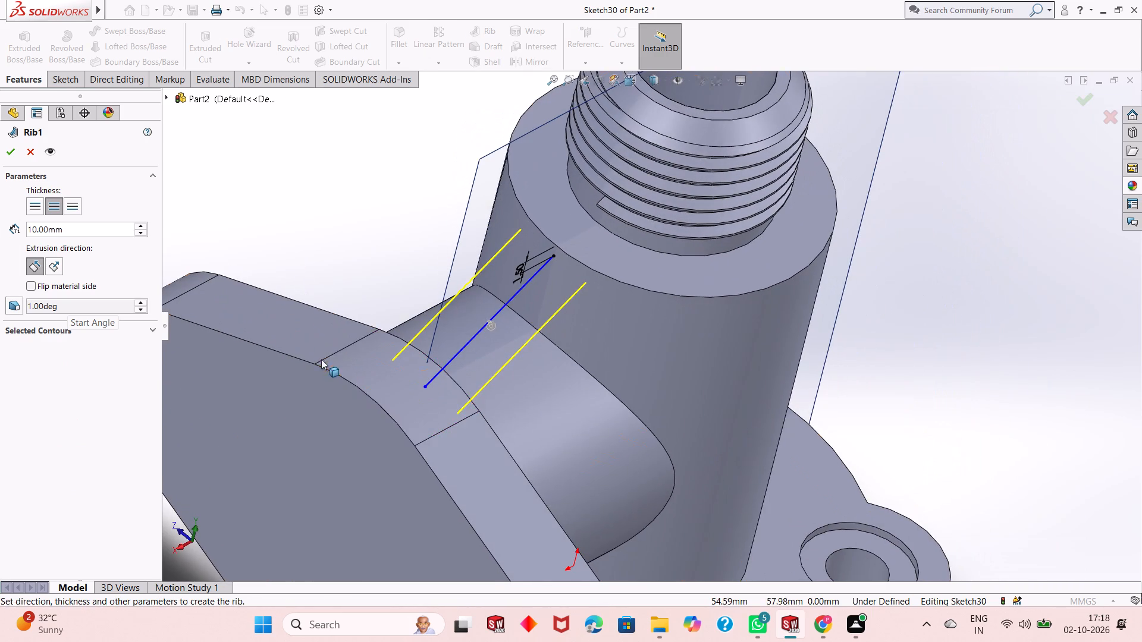
double_click(68, 232)
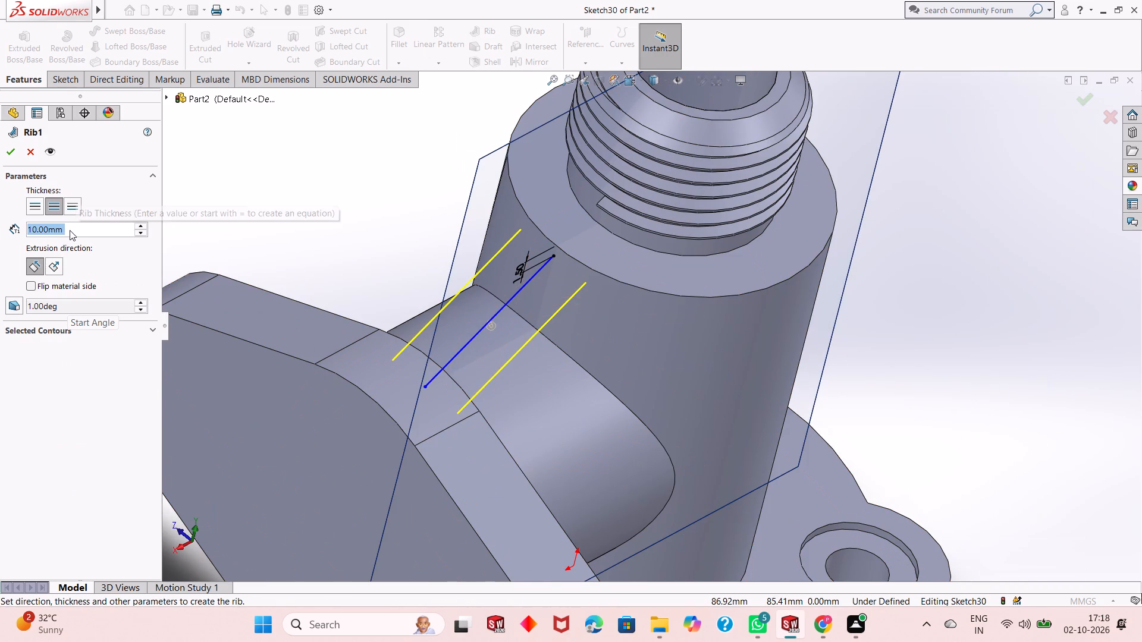
key("6")
key("Return")
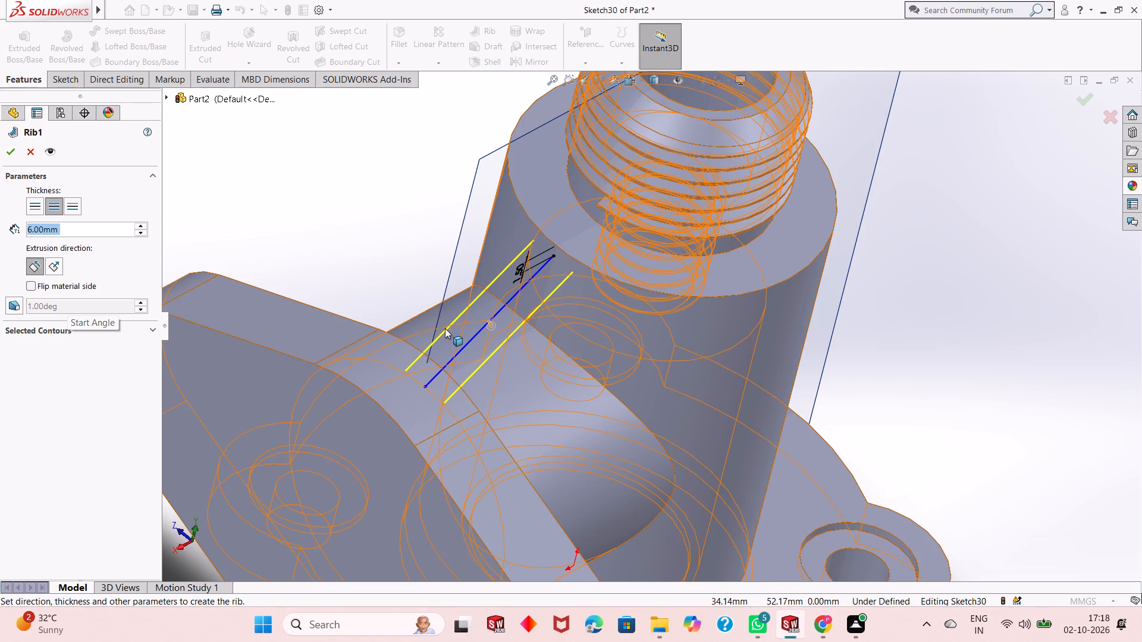
middle_click_drag(516, 399, 469, 303)
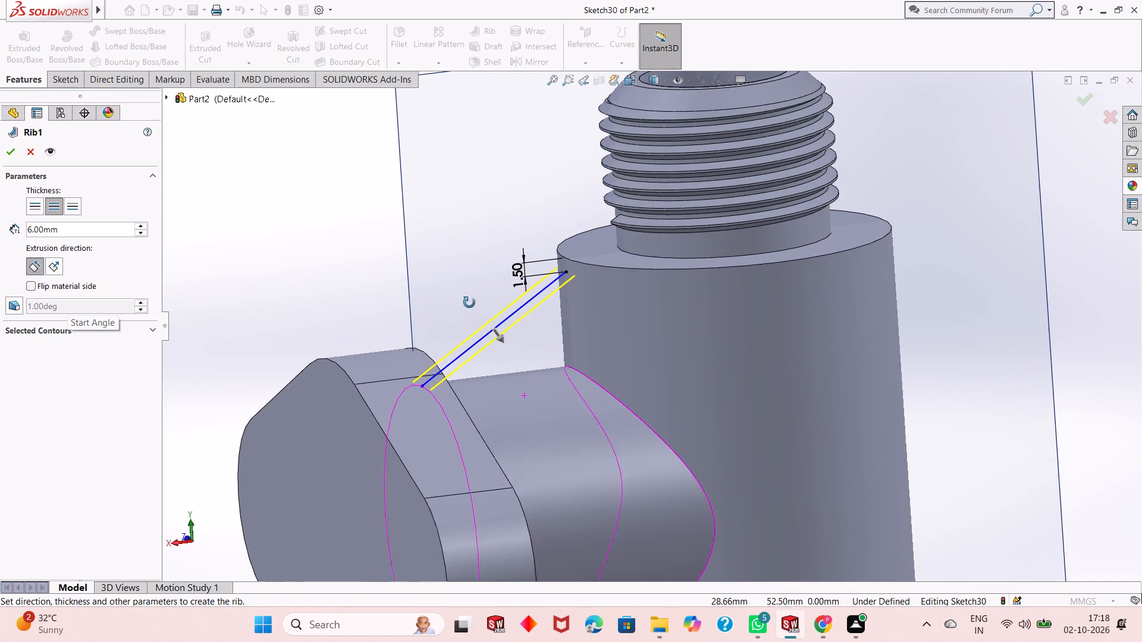
middle_click_drag(469, 303, 469, 303)
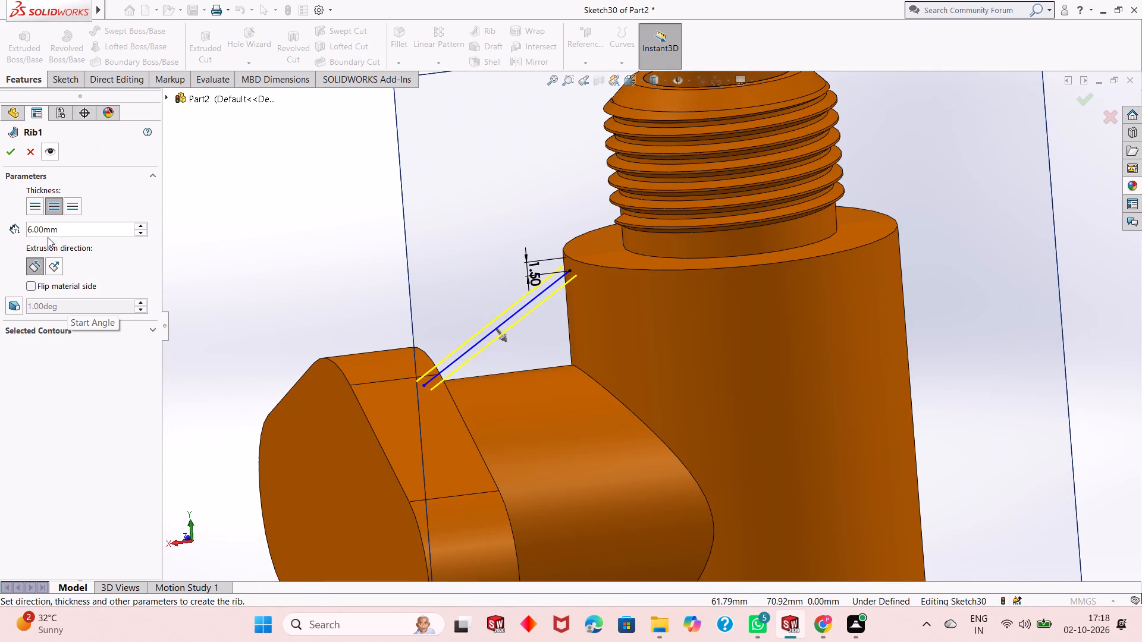
left_click(52, 224)
left_click(2, 146)
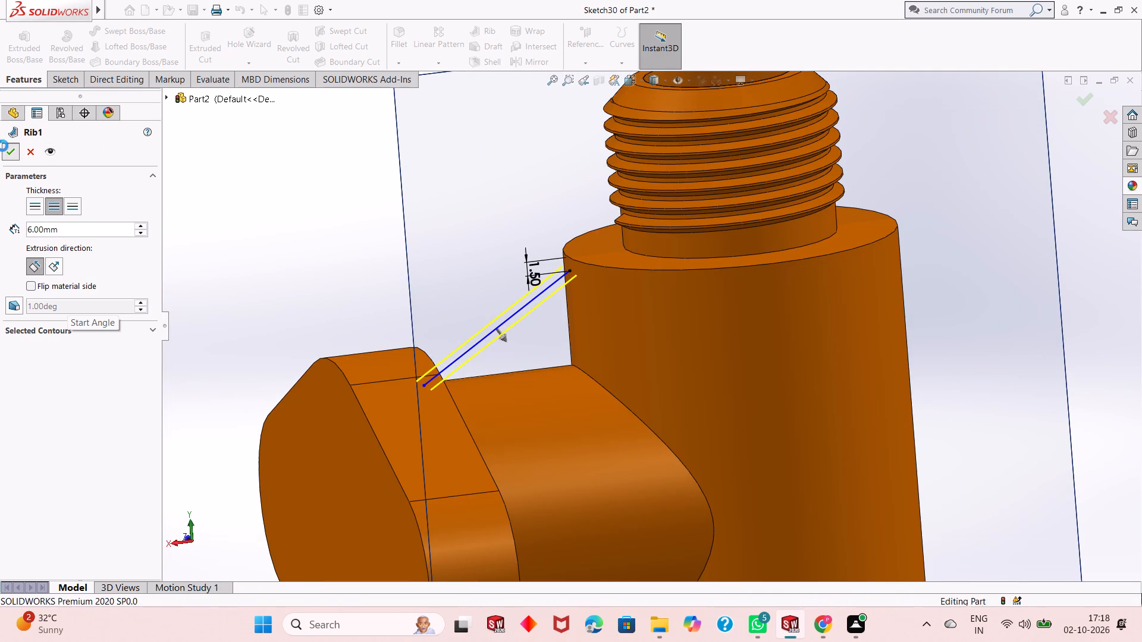
middle_click_drag(470, 272, 421, 279)
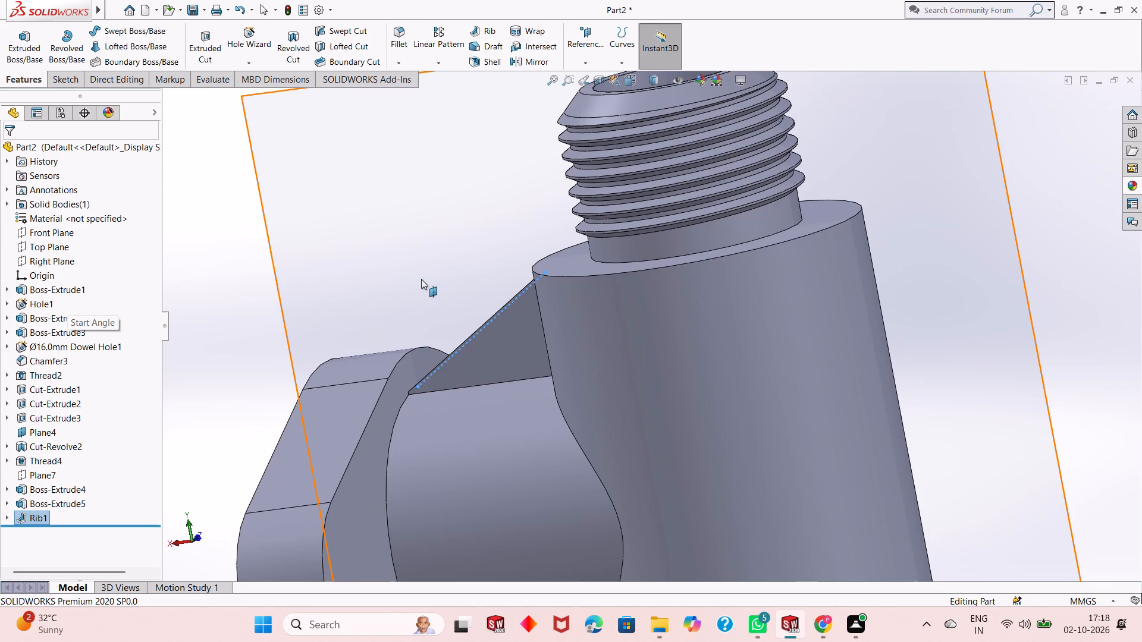
middle_click_drag(421, 279, 444, 338)
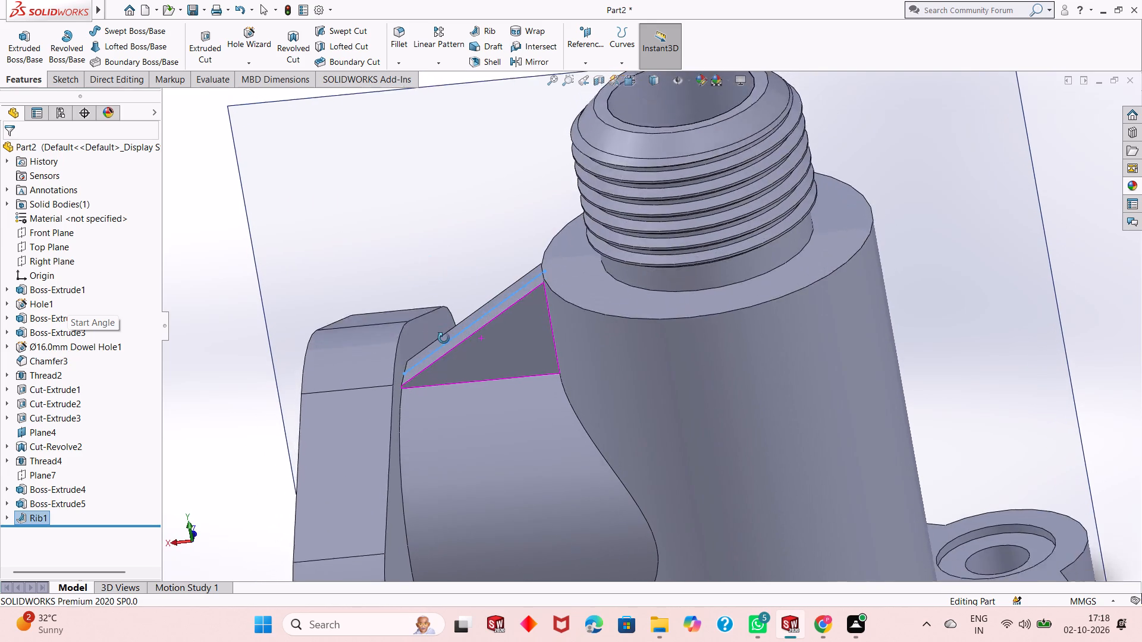
Undo the rib between the cylindrical body and the side boss, going back to its sloped-line sketch.
middle_click_drag(444, 338, 447, 355)
left_click(254, 394)
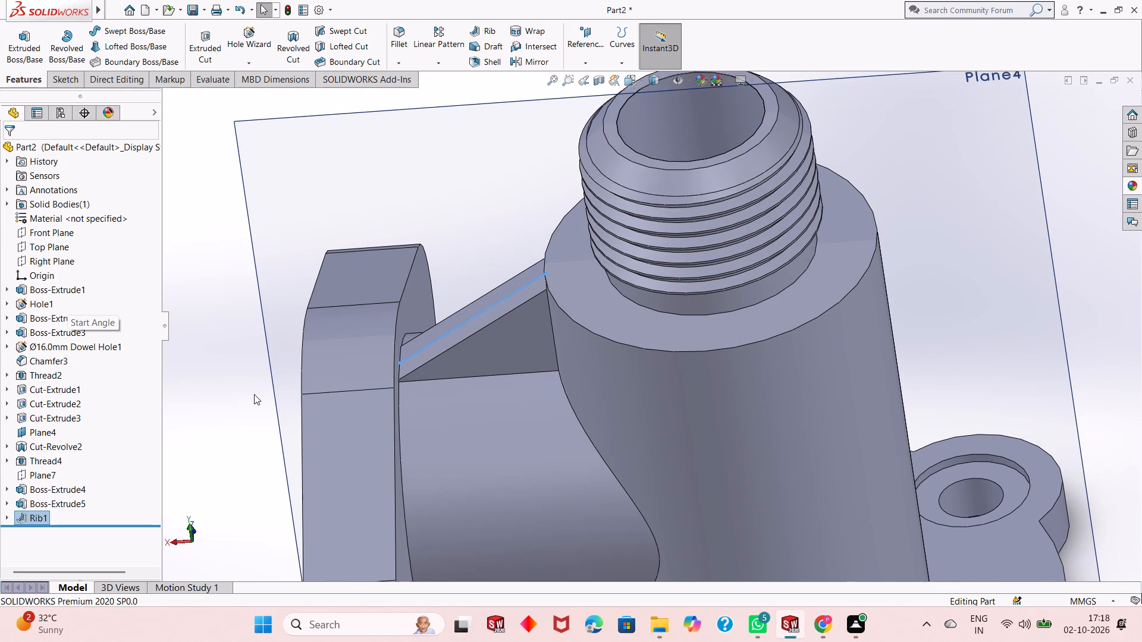
key("ctrl+z")
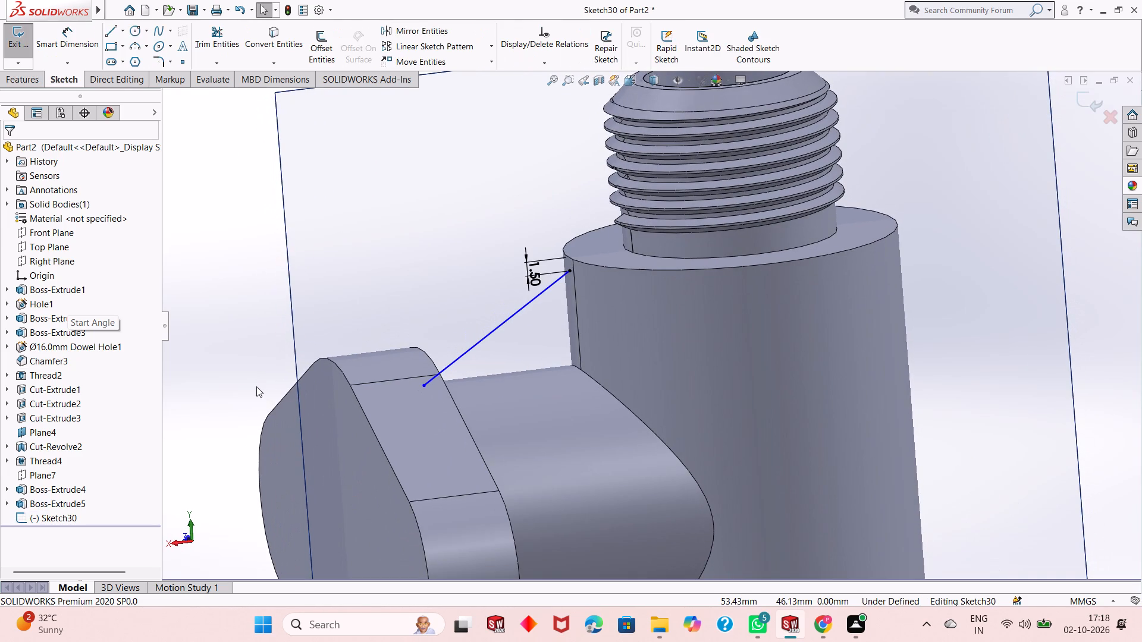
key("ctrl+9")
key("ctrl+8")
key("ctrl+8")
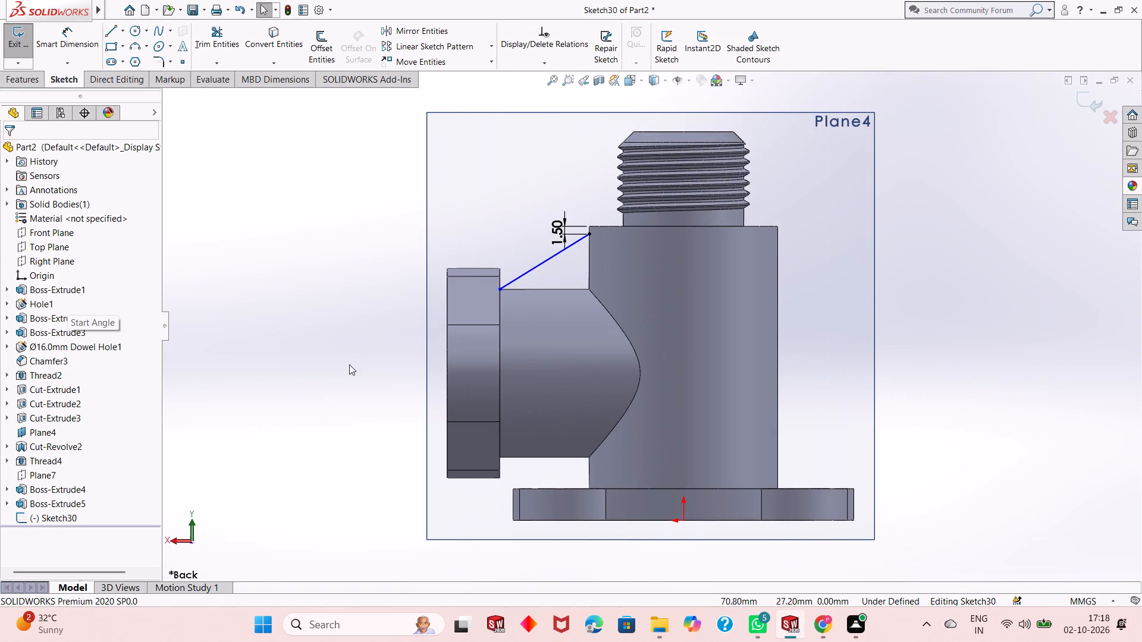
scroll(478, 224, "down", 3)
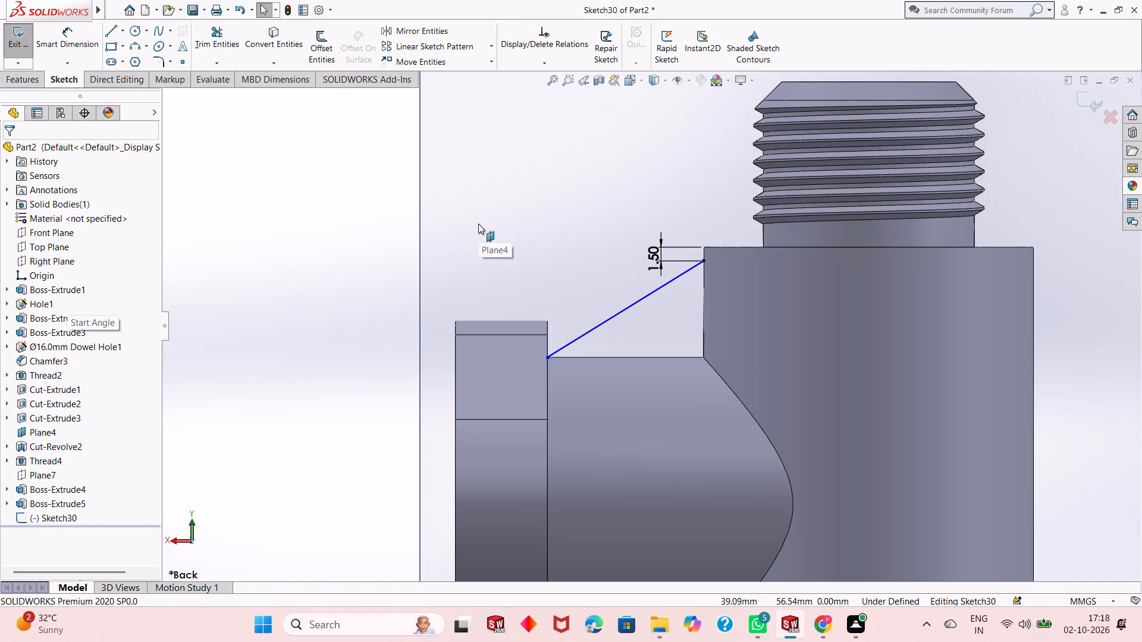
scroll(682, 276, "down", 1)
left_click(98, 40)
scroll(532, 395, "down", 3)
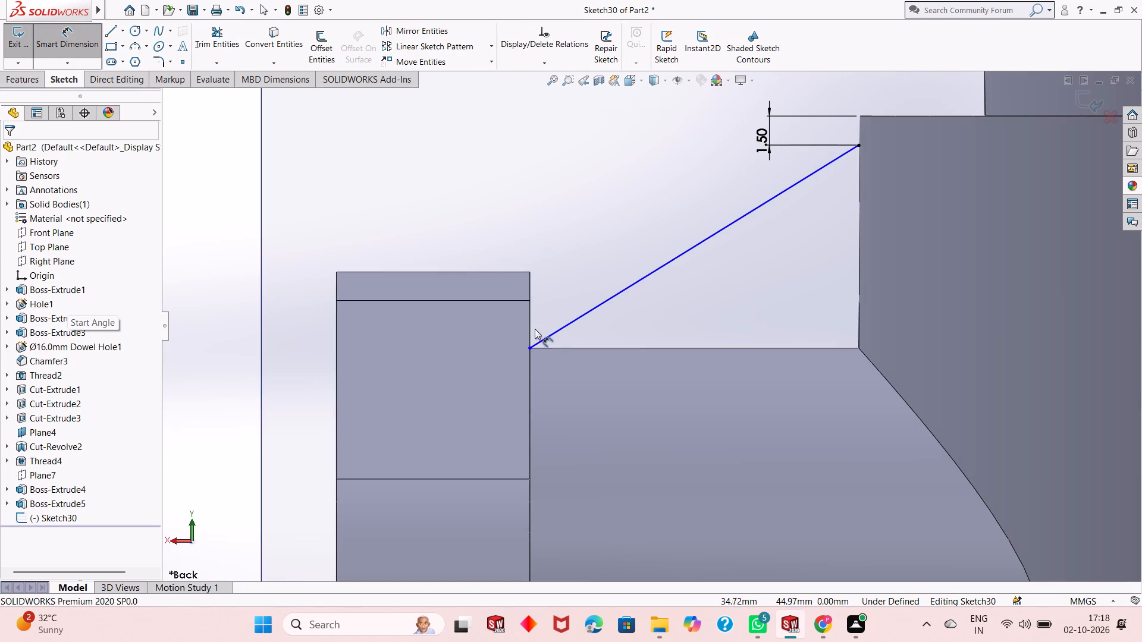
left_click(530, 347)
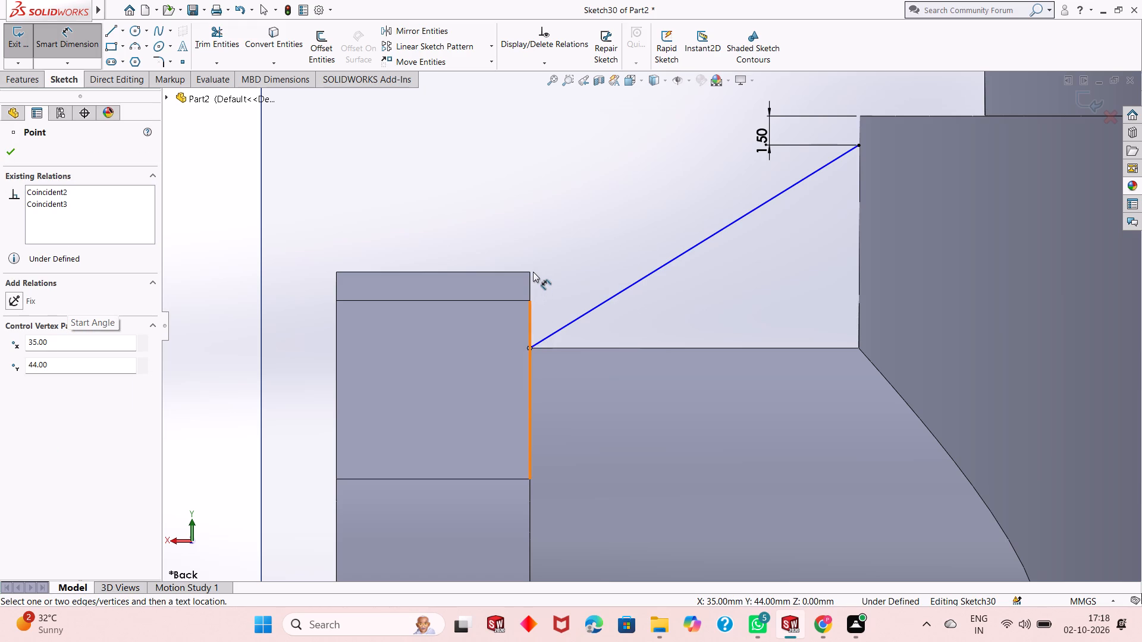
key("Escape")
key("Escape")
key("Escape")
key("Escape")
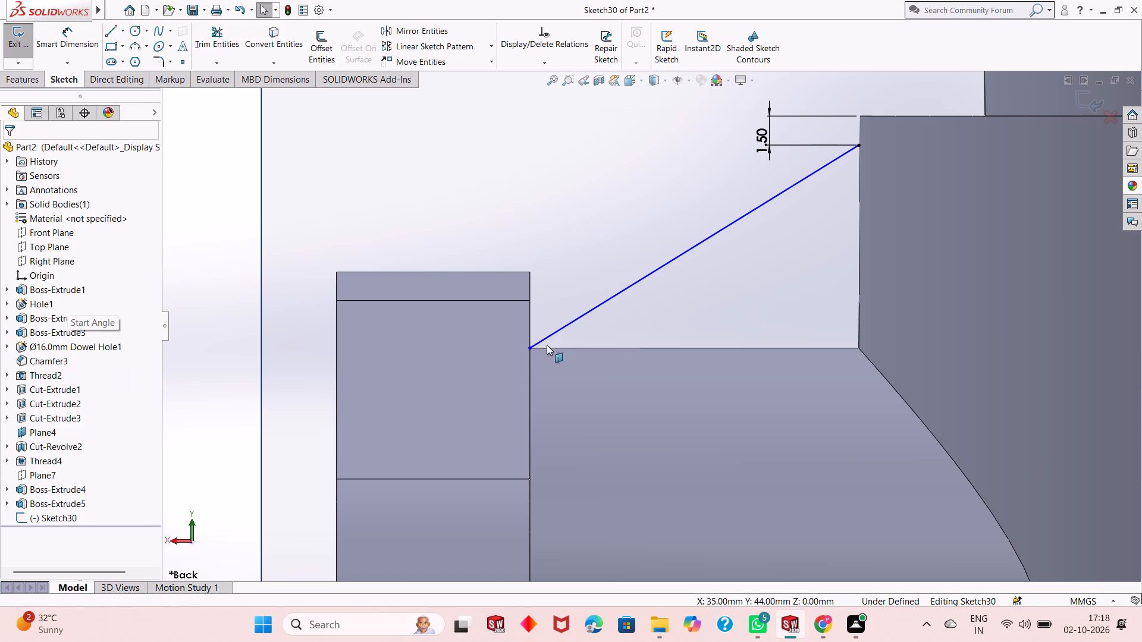
Add a Pierce relation between the sloped line's lower endpoint and the edge where the side boss meets the side flange.
left_click(532, 350)
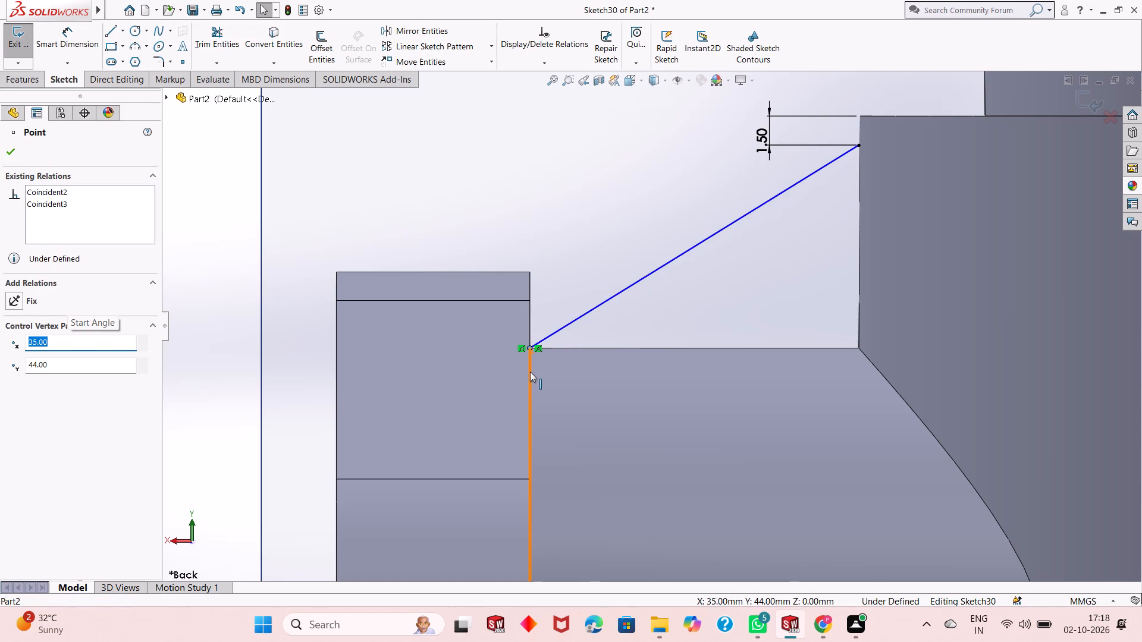
left_click(530, 372, "ctrl")
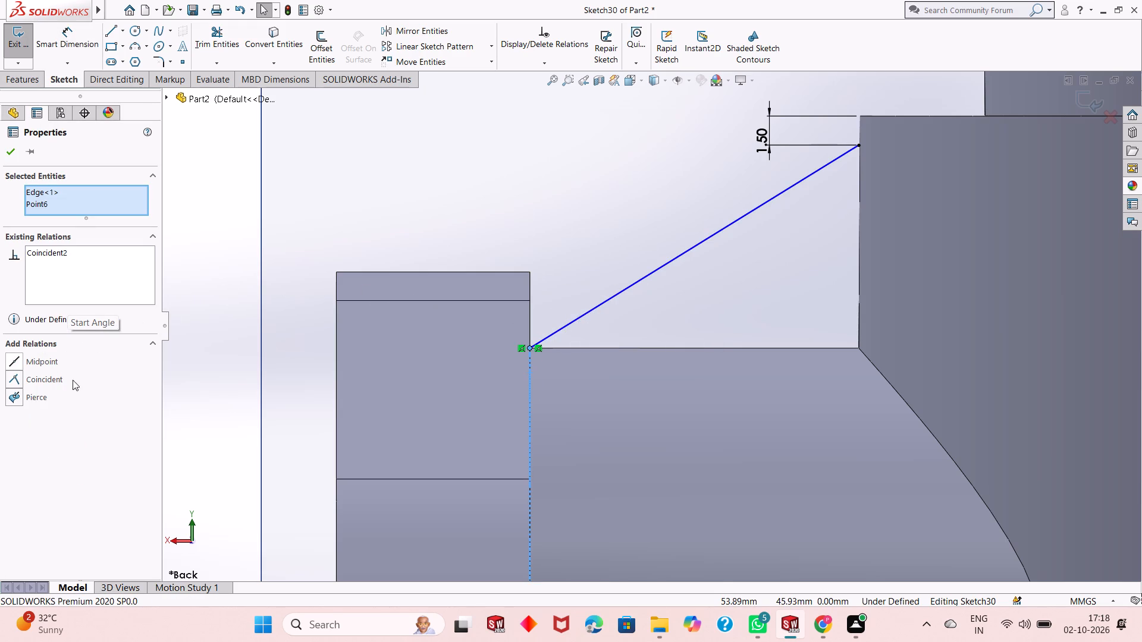
left_click(13, 396)
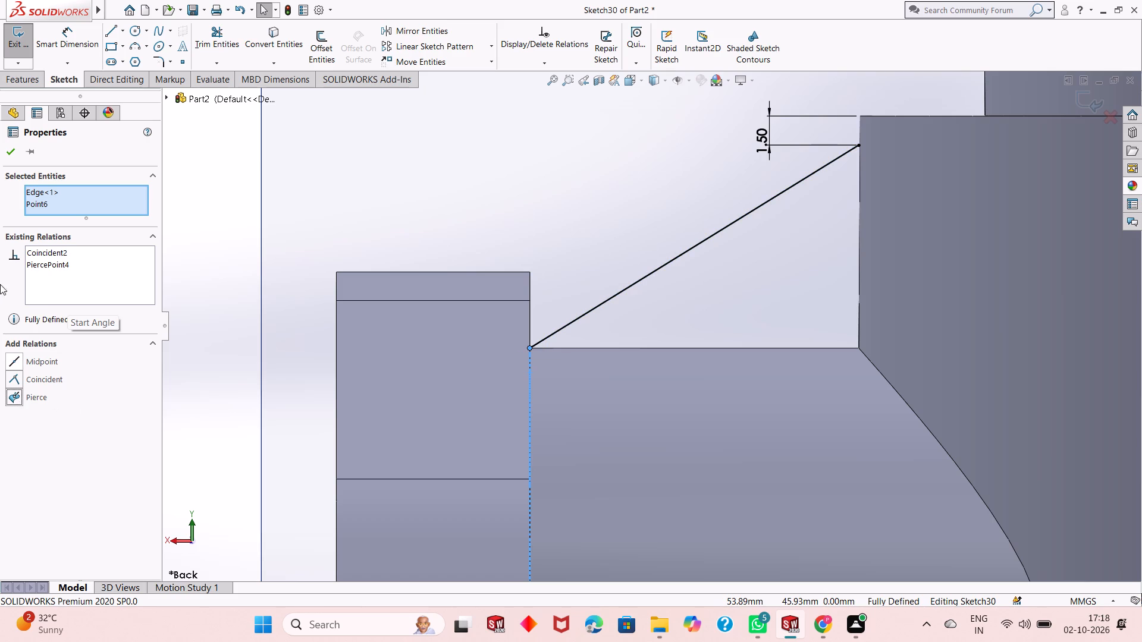
left_click(7, 149)
Create a 6 mm thick rib from the sloped line, filling the space down to the side boss.
scroll(671, 422, "up", 3)
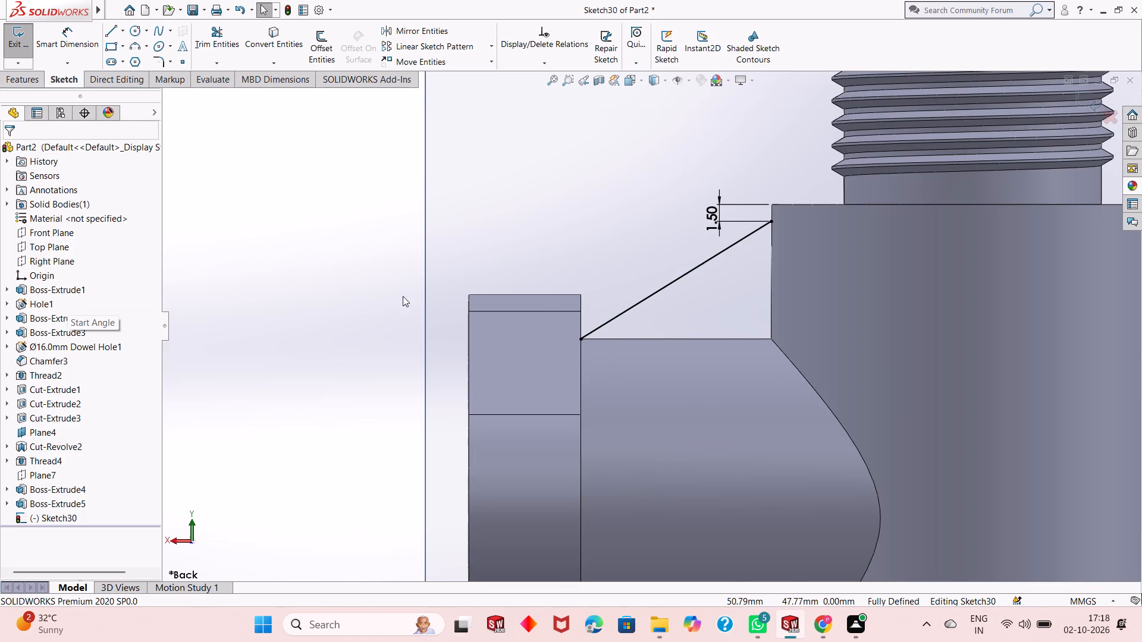
left_click(24, 81)
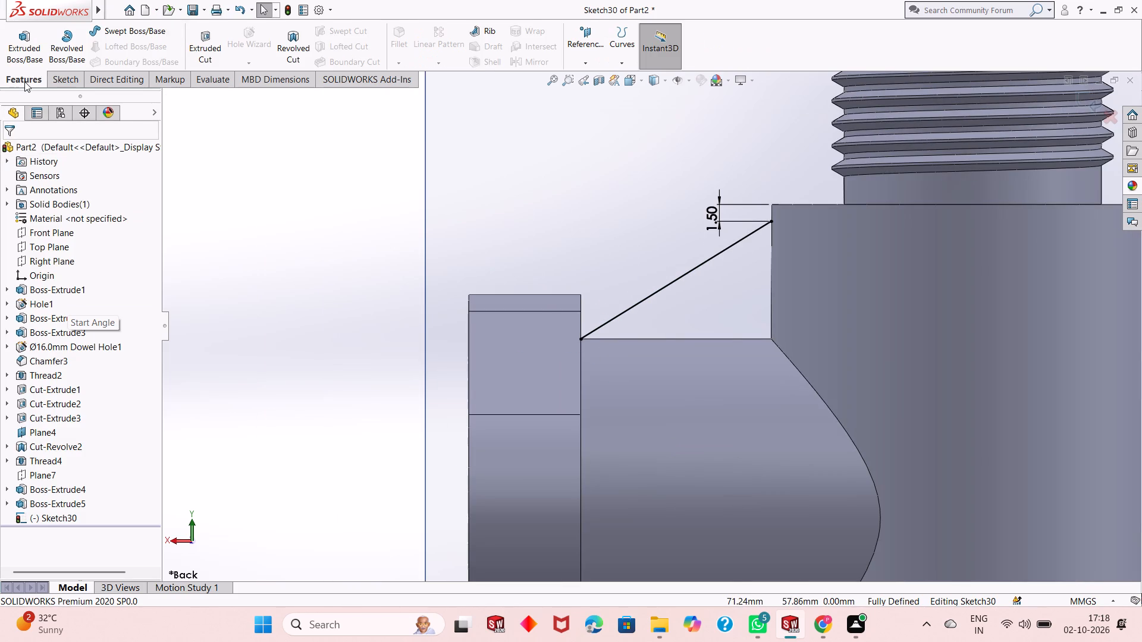
left_click(493, 32)
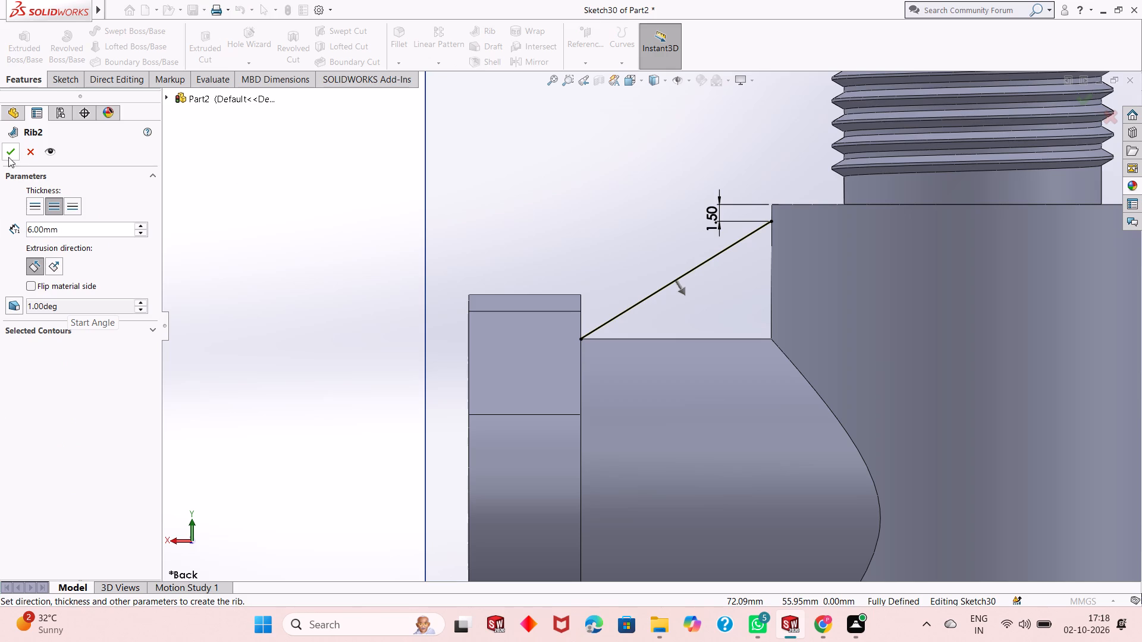
left_click(7, 147)
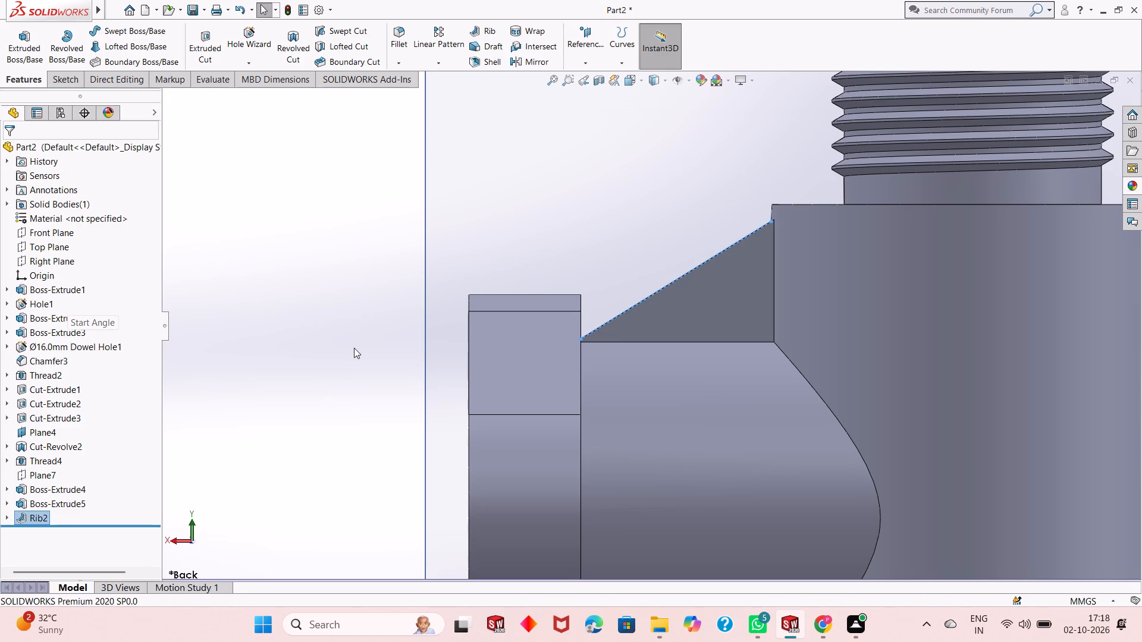
key("Escape")
Hide the reference plane Plane4 that carries the rib sketch.
scroll(391, 361, "up", 1)
middle_click_drag(391, 361, 409, 399)
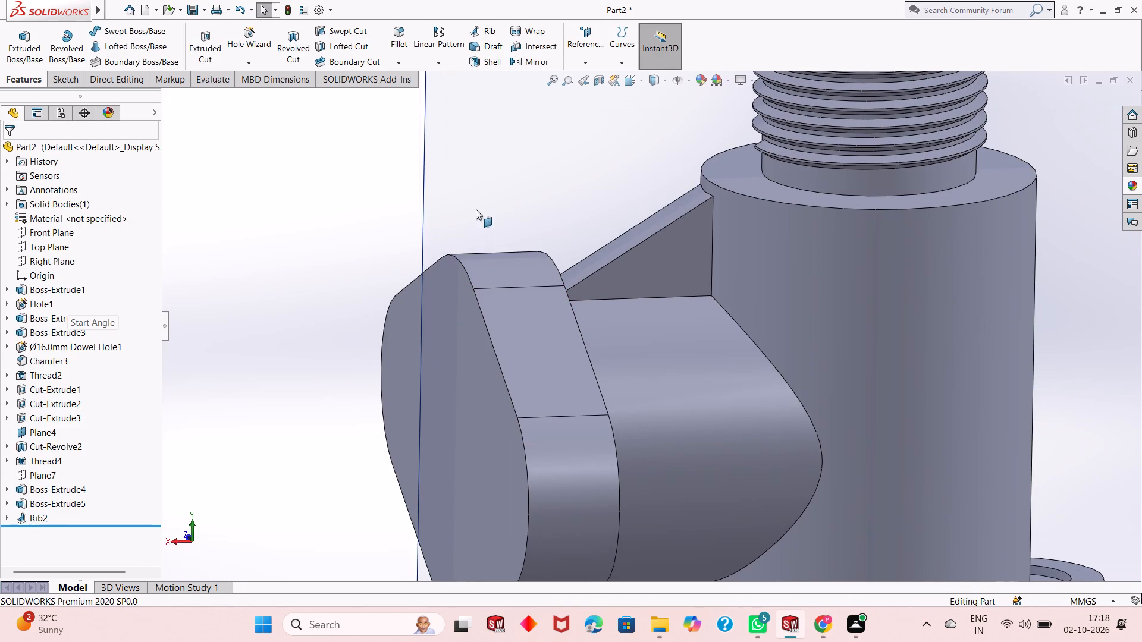
right_click(473, 184)
left_click(522, 167)
Examine the new rib and its joints with the body, side boss and side flange from several angles.
scroll(616, 382, "up", 2)
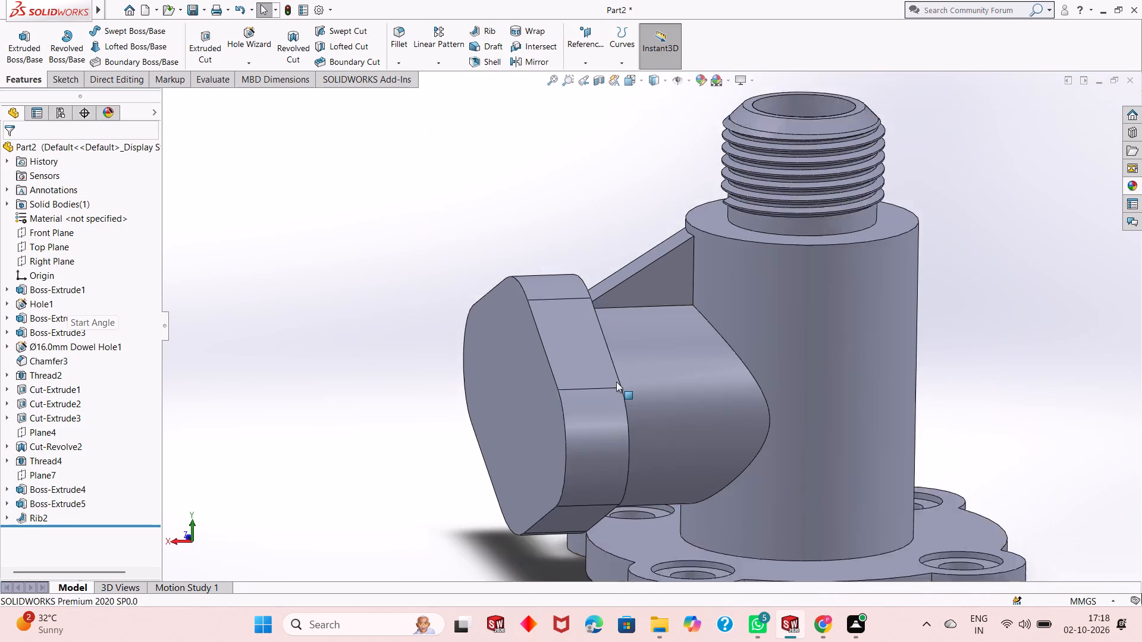
scroll(616, 382, "up", 3)
scroll(743, 250, "down", 2)
scroll(687, 465, "up", 1)
middle_click_drag(680, 461, 665, 419)
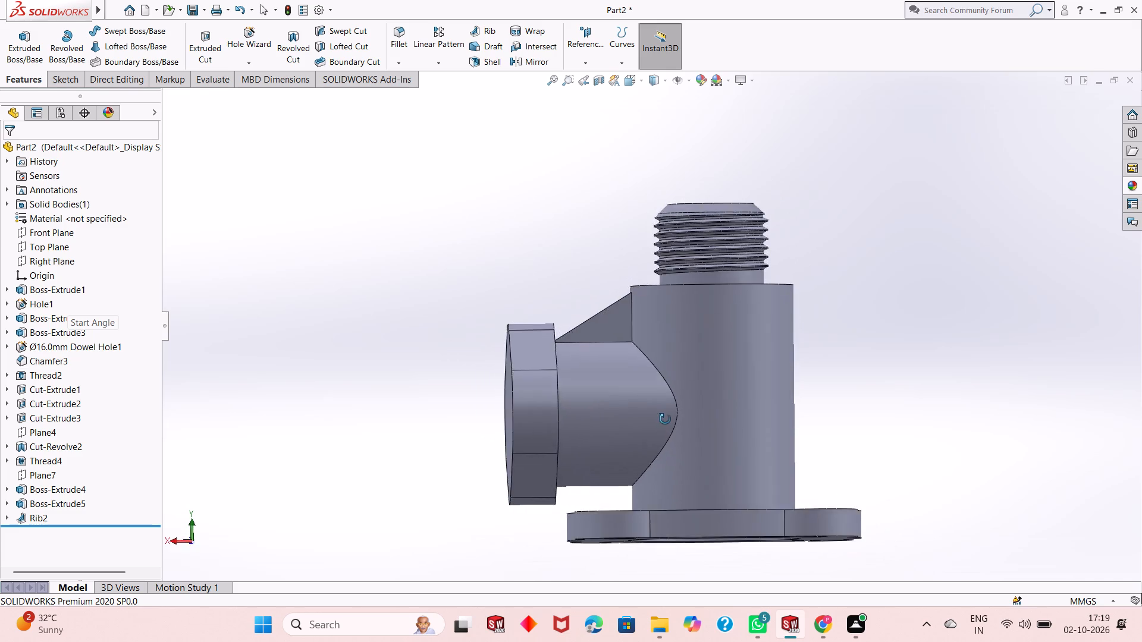
middle_click_drag(665, 419, 608, 442)
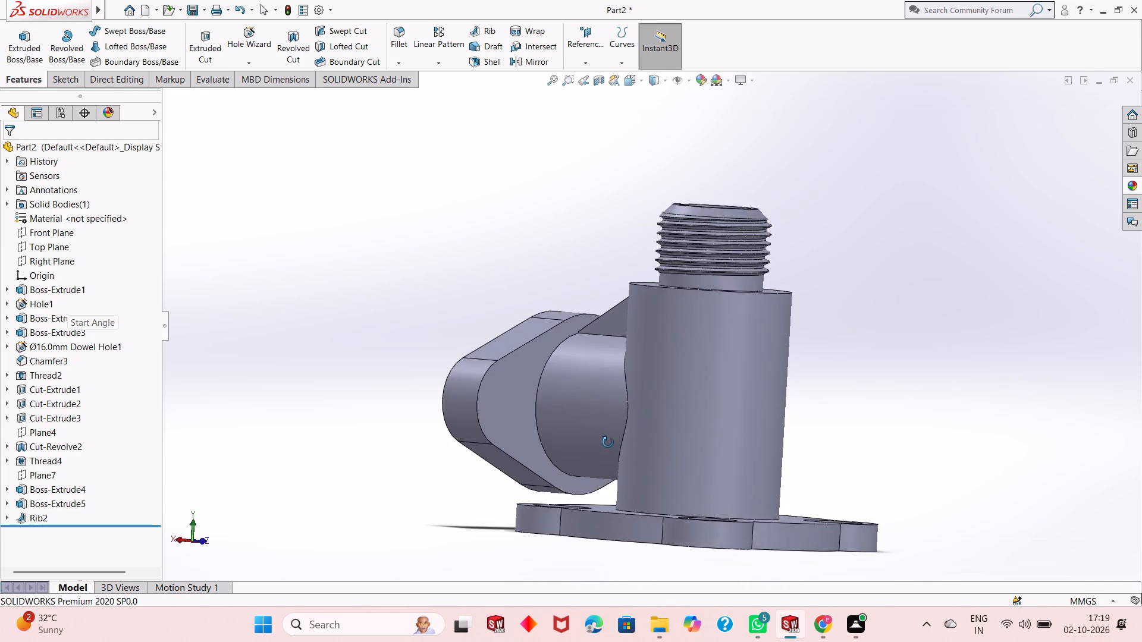
middle_click_drag(608, 442, 685, 493)
scroll(614, 363, "down", 1)
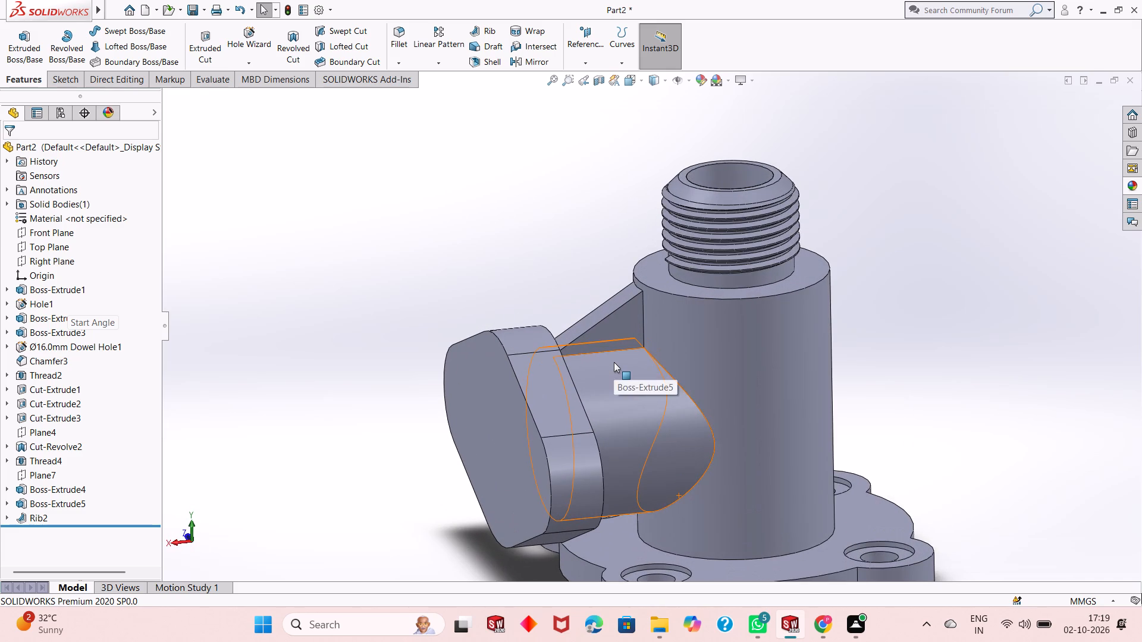
middle_click_drag(570, 253, 574, 313)
scroll(642, 302, "down", 2)
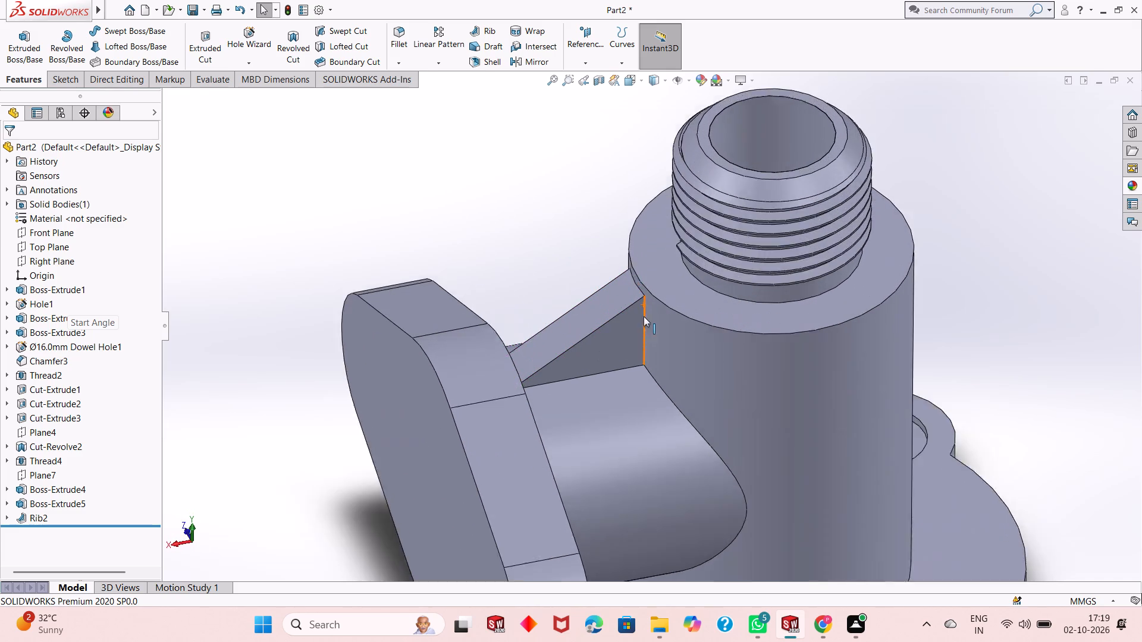
scroll(644, 316, "down", 6)
scroll(633, 360, "up", 5)
middle_click_drag(445, 262, 446, 217)
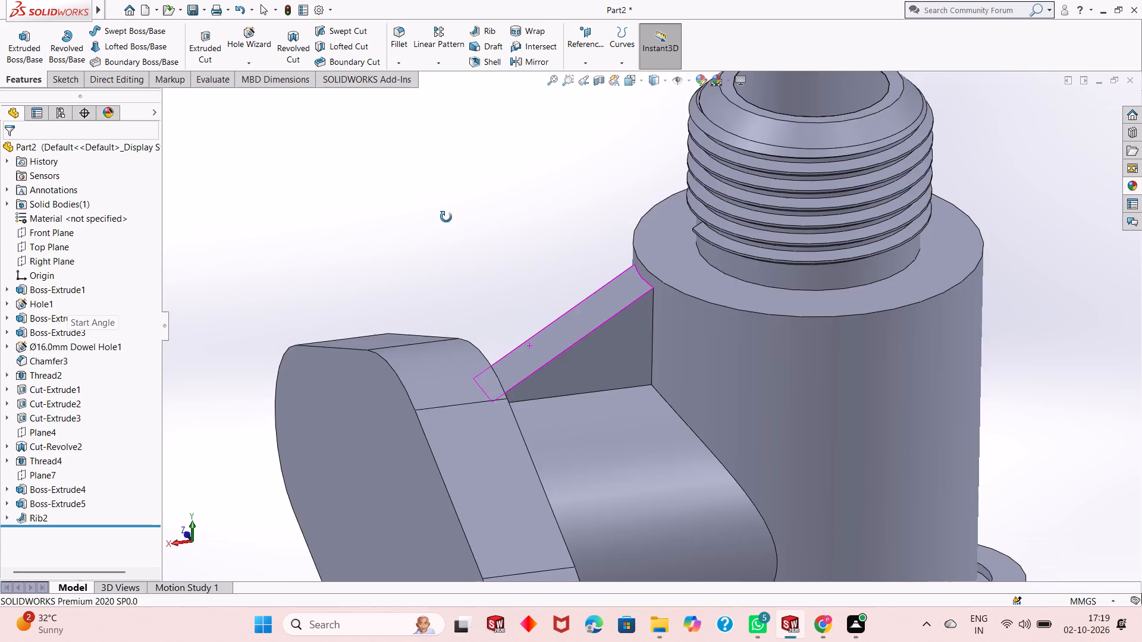
middle_click_drag(446, 217, 476, 182)
scroll(565, 275, "up", 4)
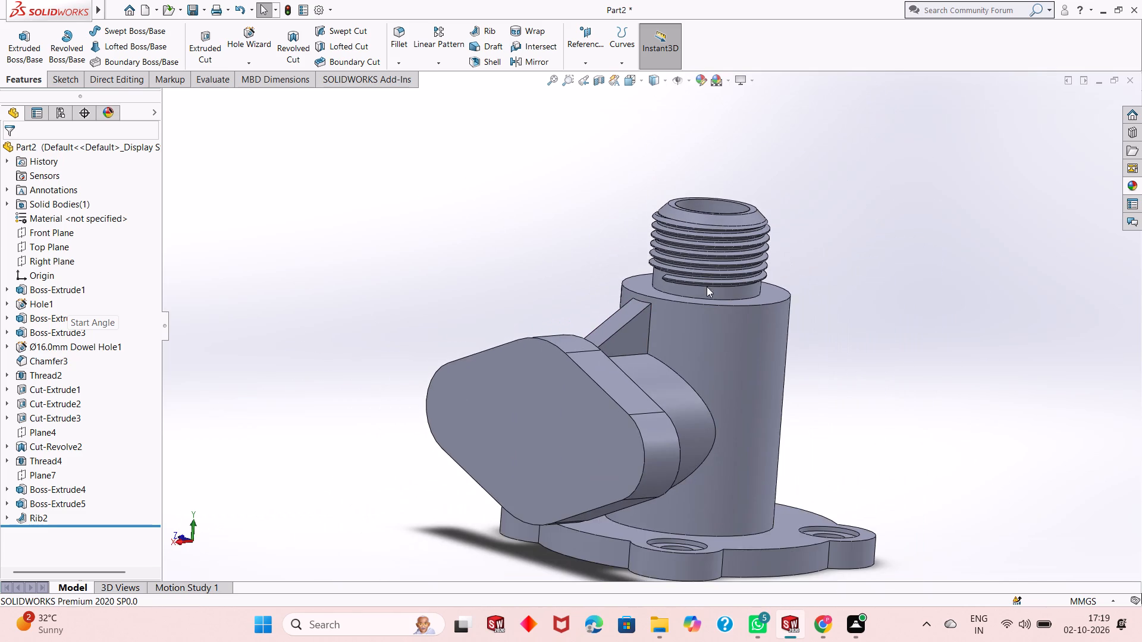
middle_click_drag(837, 301, 559, 369)
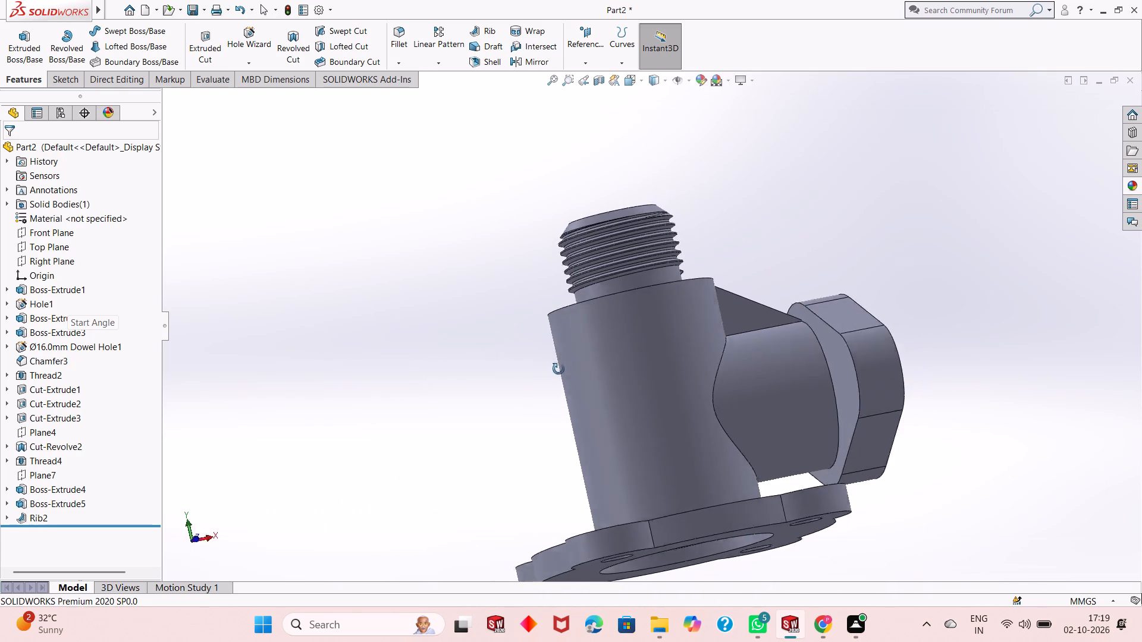
middle_click_drag(559, 369, 831, 349)
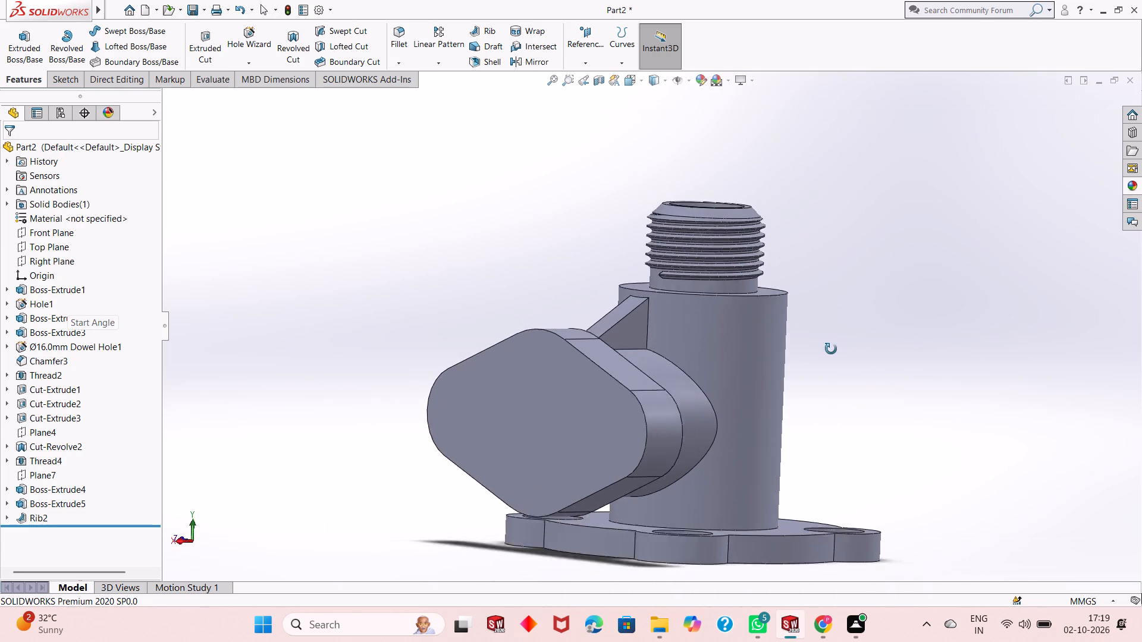
middle_click_drag(831, 349, 789, 364)
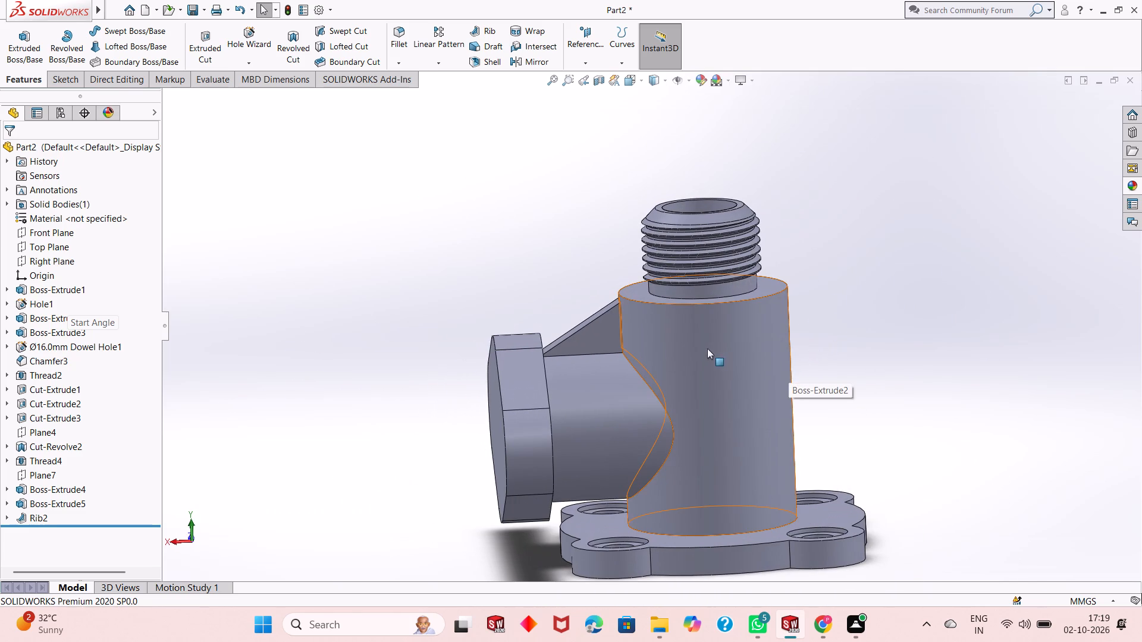
Start a sketch on the side flange's outer face and draw a circle about 25 mm in diameter at its center.
scroll(679, 385, "up", 1)
scroll(621, 387, "down", 2)
middle_click_drag(617, 404, 666, 355)
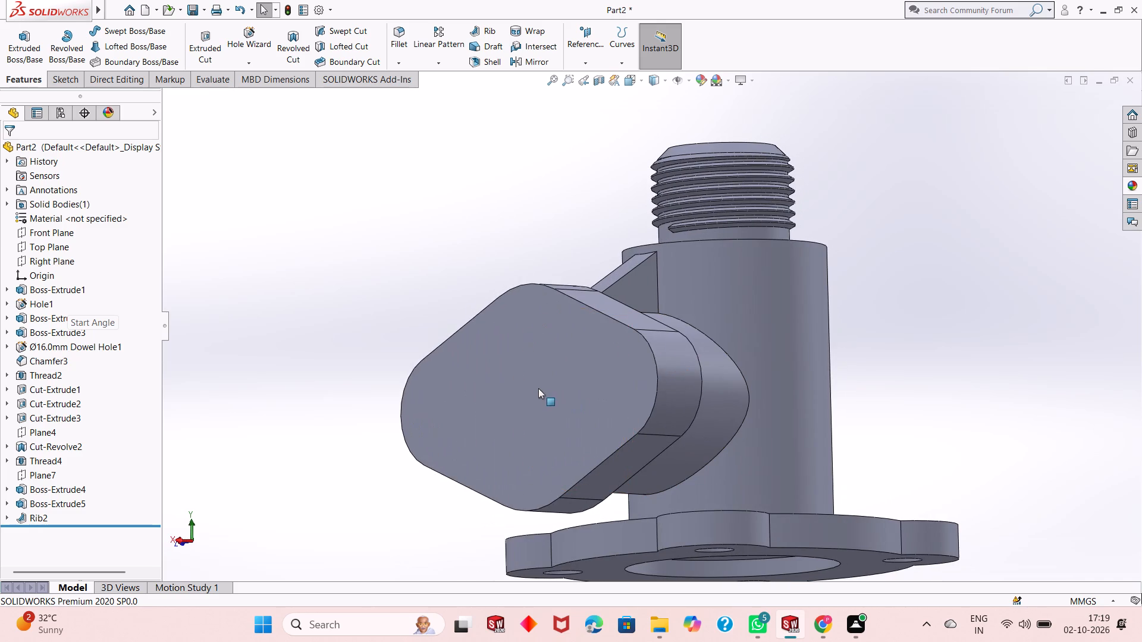
left_click(531, 384)
left_click(585, 355)
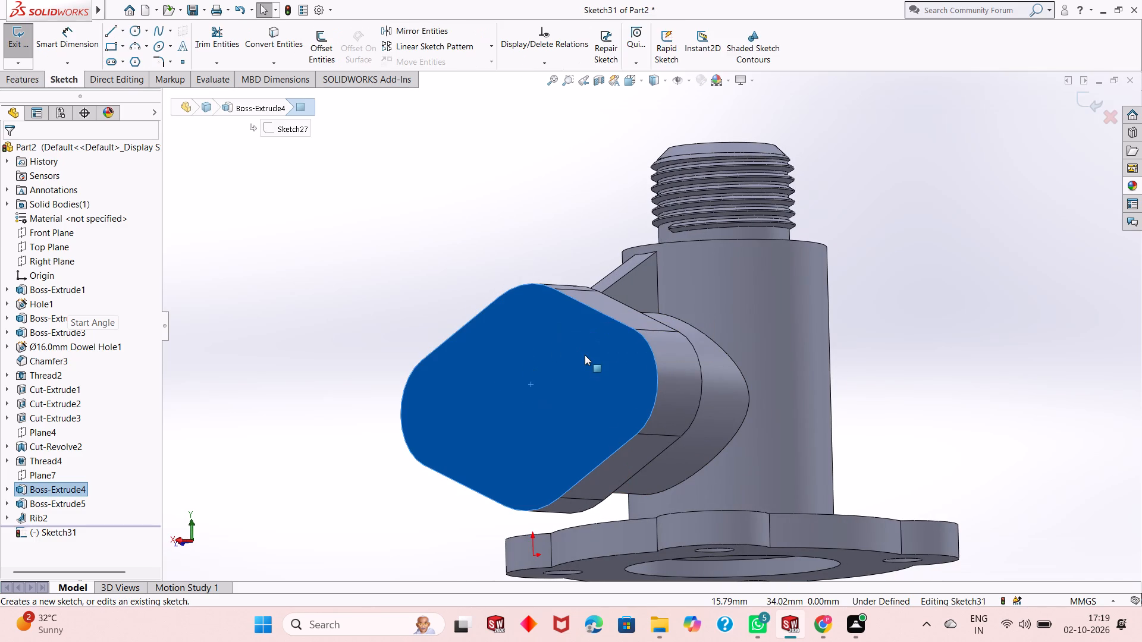
key("ctrl+8")
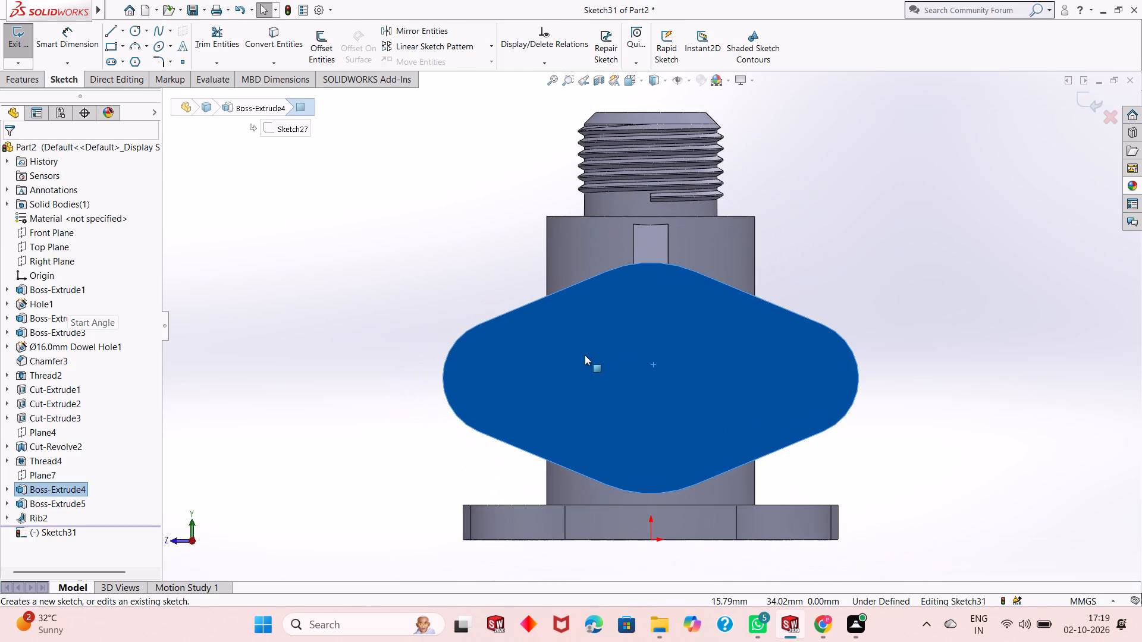
key("Escape")
left_click(136, 32)
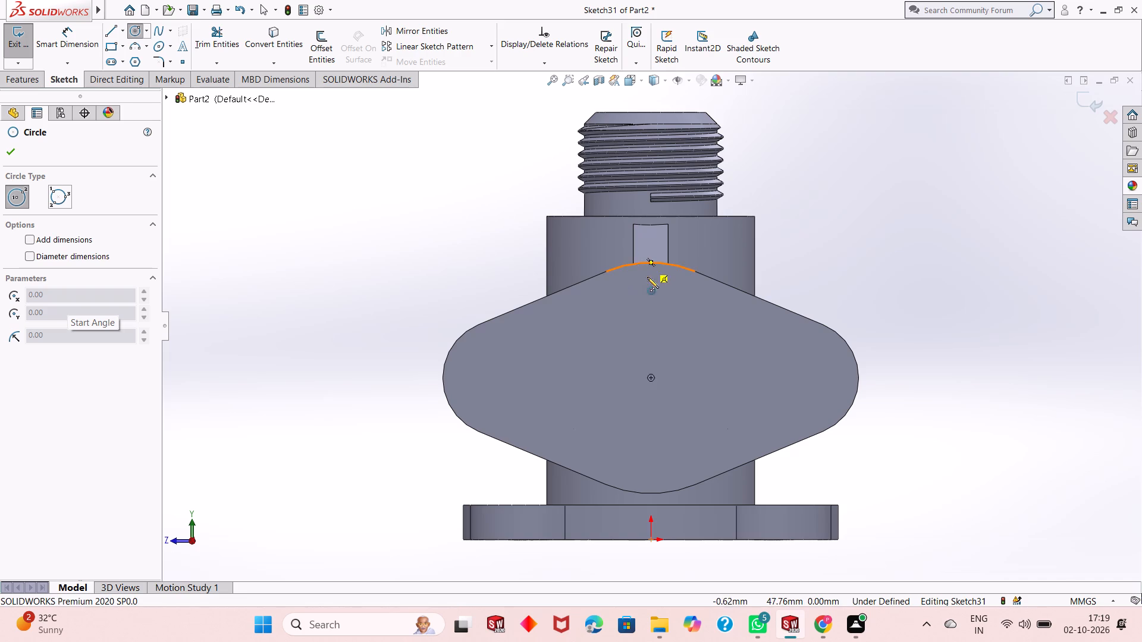
left_click(650, 379)
left_click(686, 316)
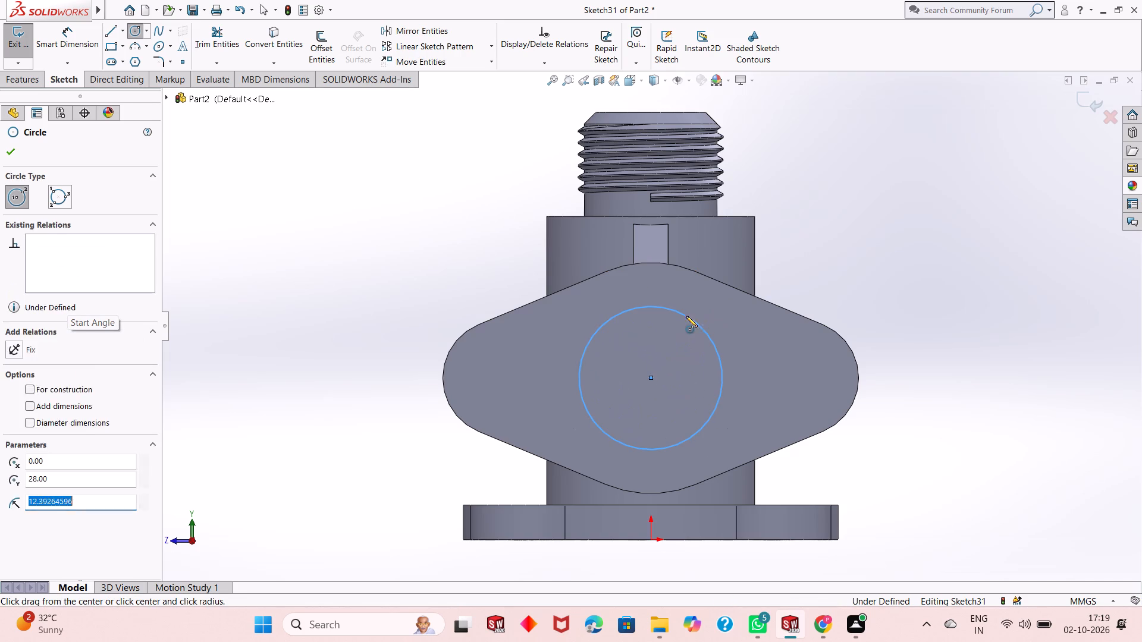
key("Escape")
Dimension the circle on the side flange's outer face to a diameter of 22 mm.
left_click(67, 40)
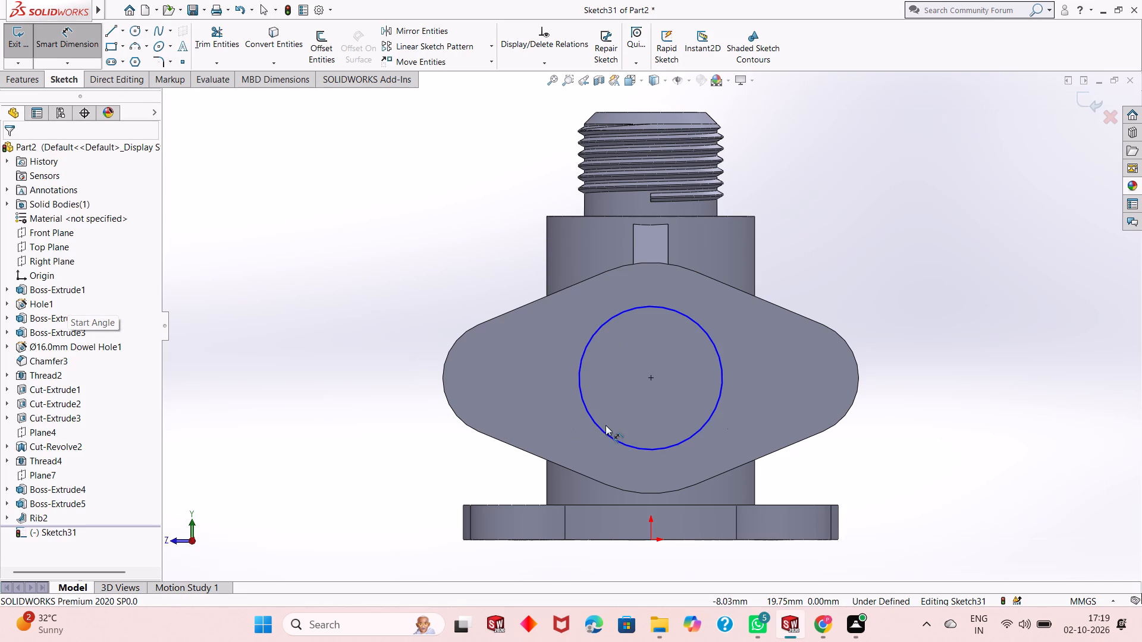
left_click(603, 429)
left_click(374, 489)
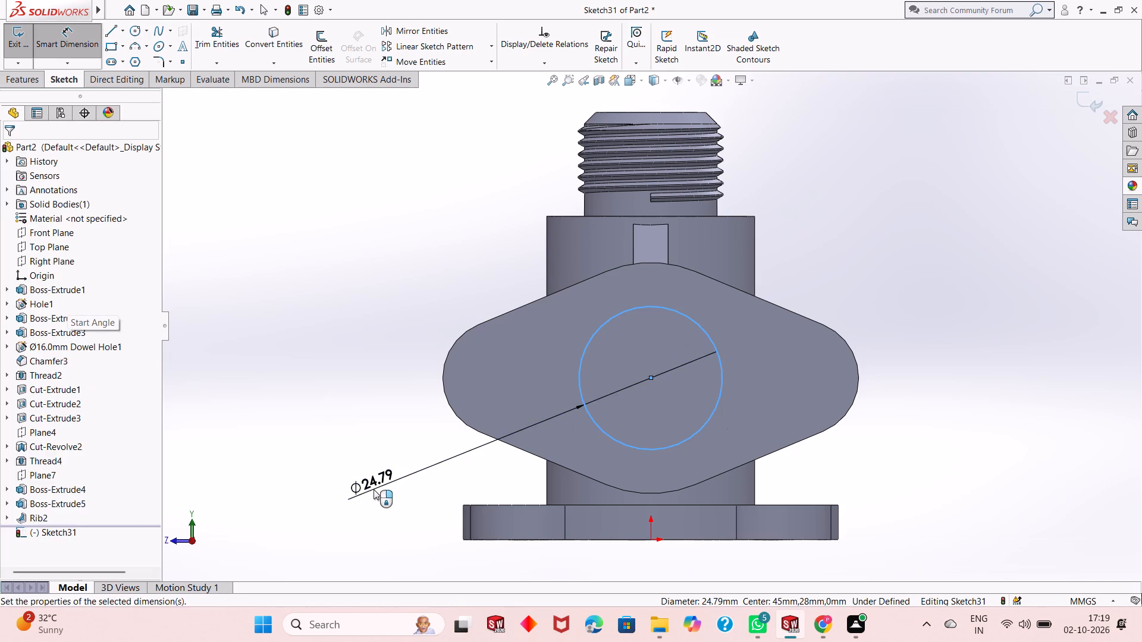
type("24")
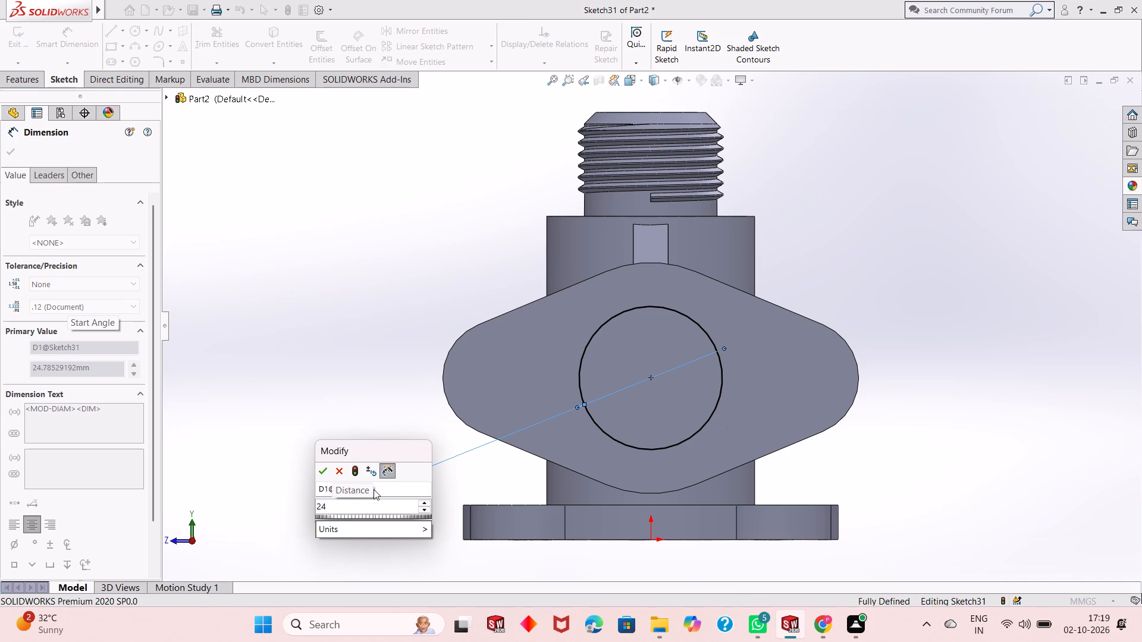
key("BackSpace")
key("2")
key("Return")
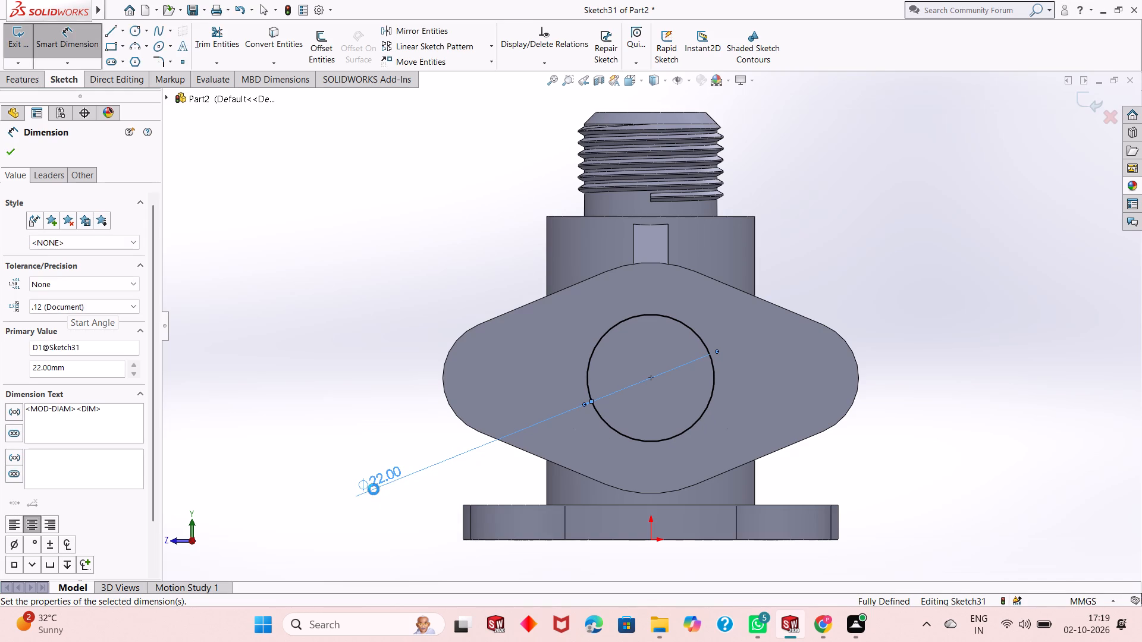
right_click(330, 303)
left_click(350, 339)
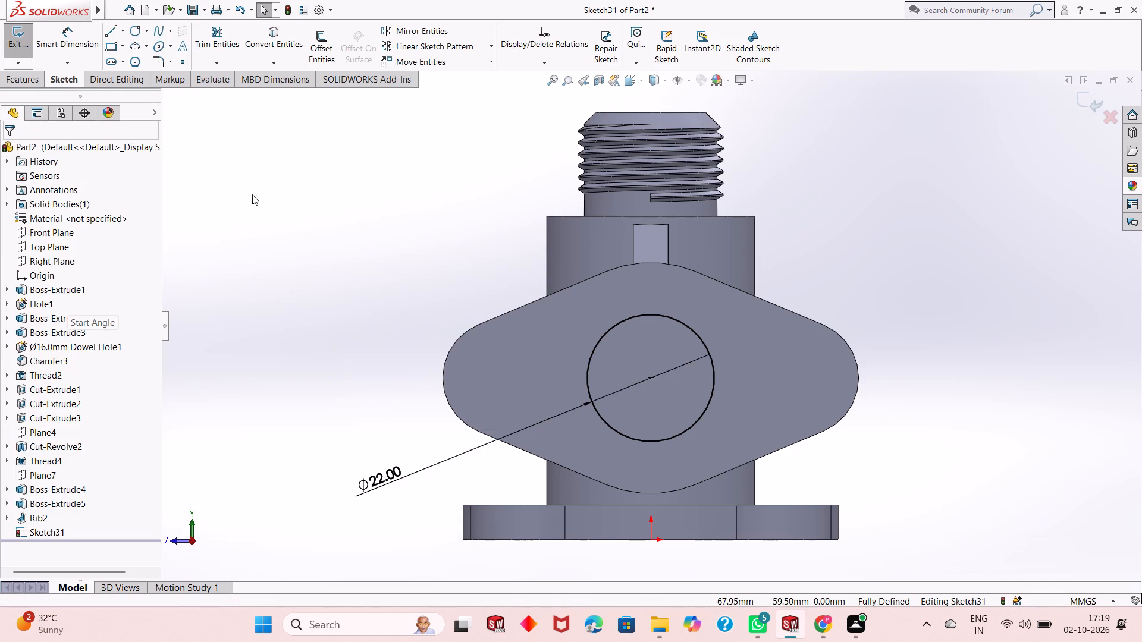
Cut-extrude the 22 mm circle through the side flange and boss with the Up To Next end condition.
left_click(27, 77)
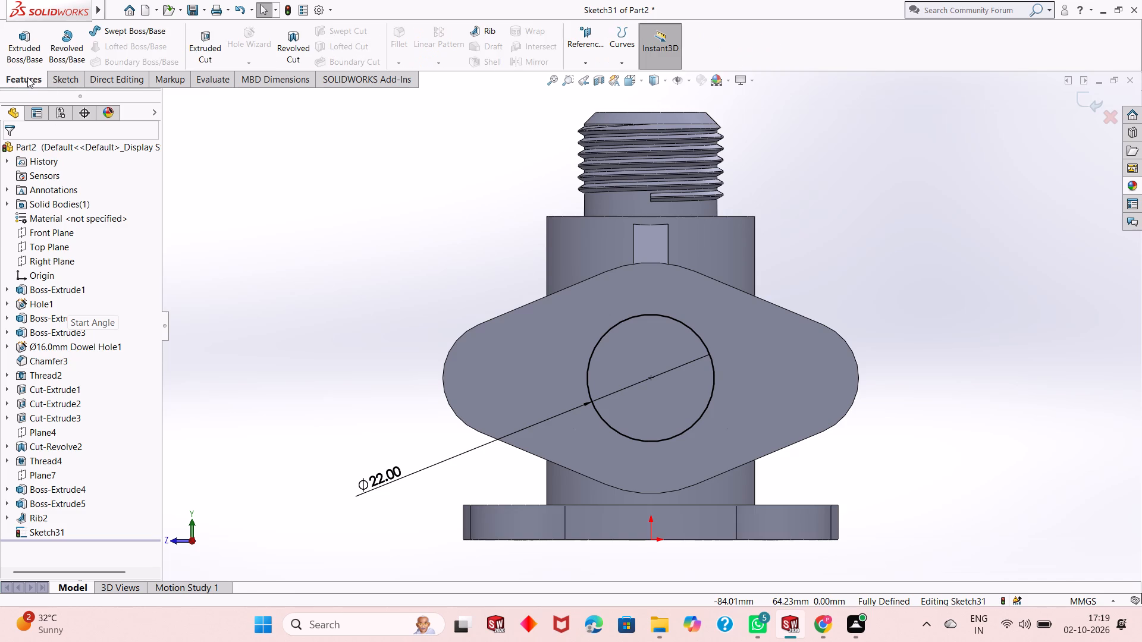
left_click(207, 49)
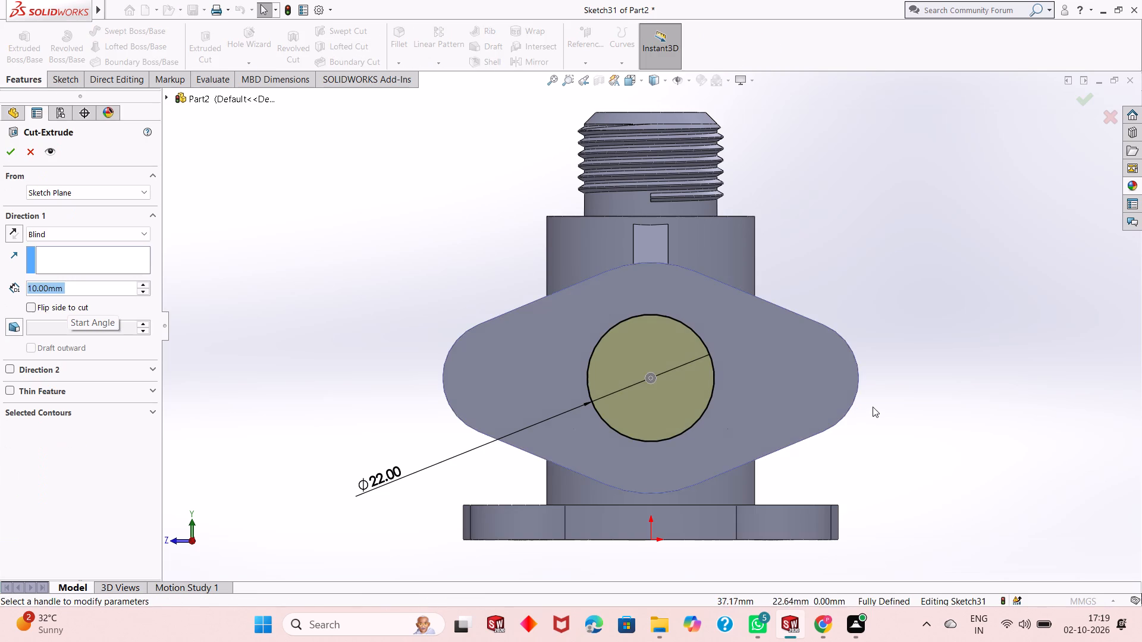
middle_click_drag(903, 407, 780, 414)
scroll(573, 383, "up", 1)
scroll(547, 354, "down", 1)
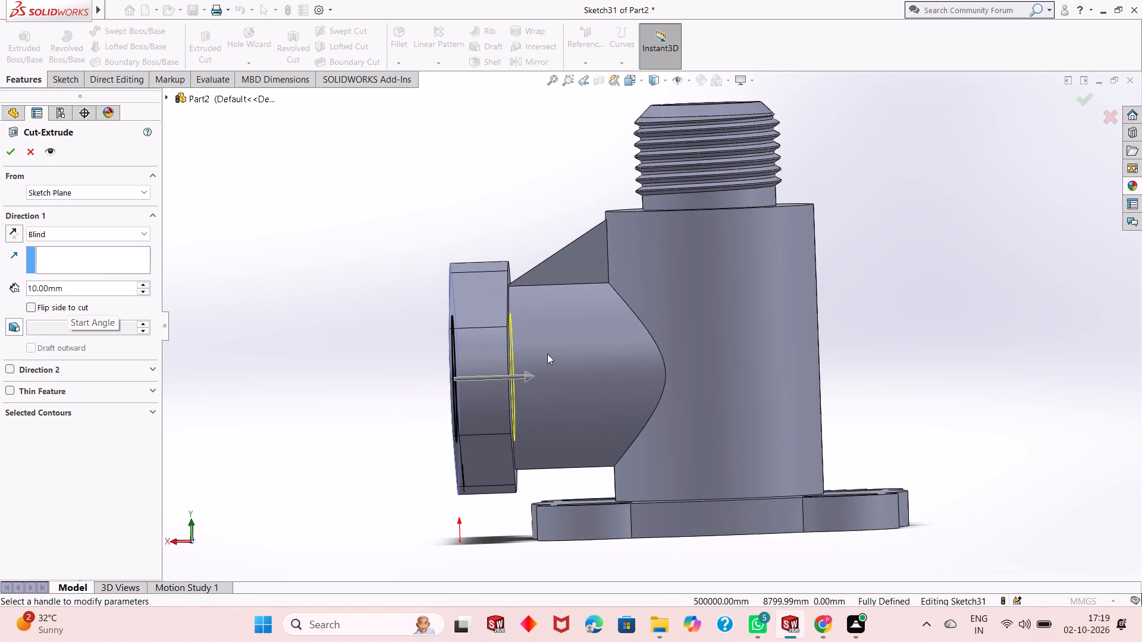
left_click(37, 232)
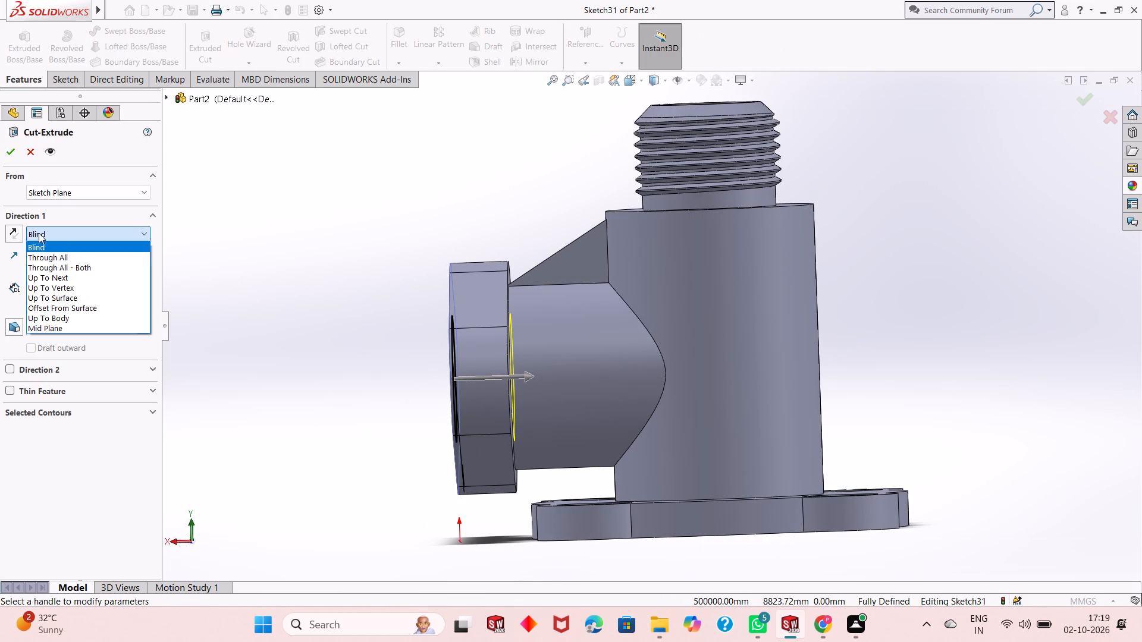
left_click(55, 278)
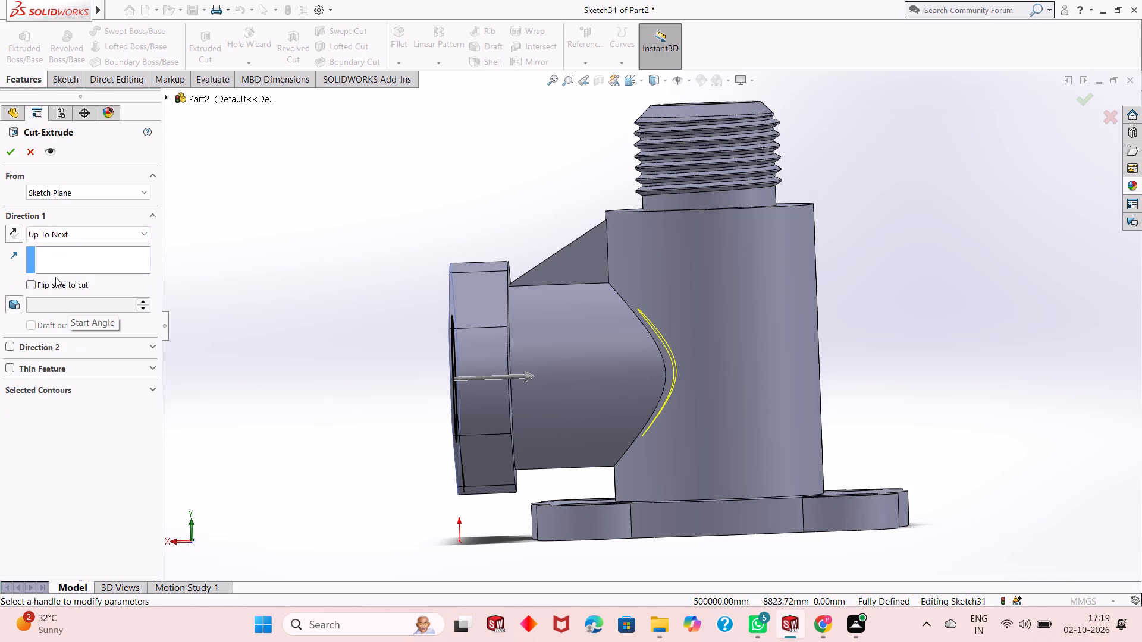
left_click(15, 155)
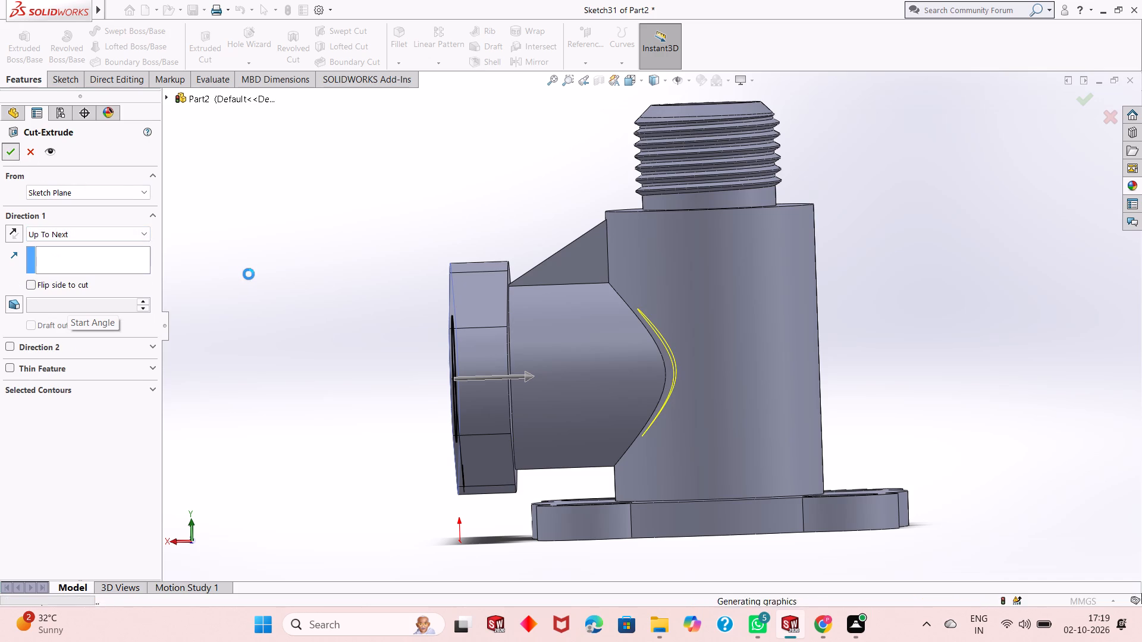
left_click(305, 332)
Examine the new side bore and the surrounding flange, boss and rib from several angles.
middle_click_drag(359, 365, 451, 361)
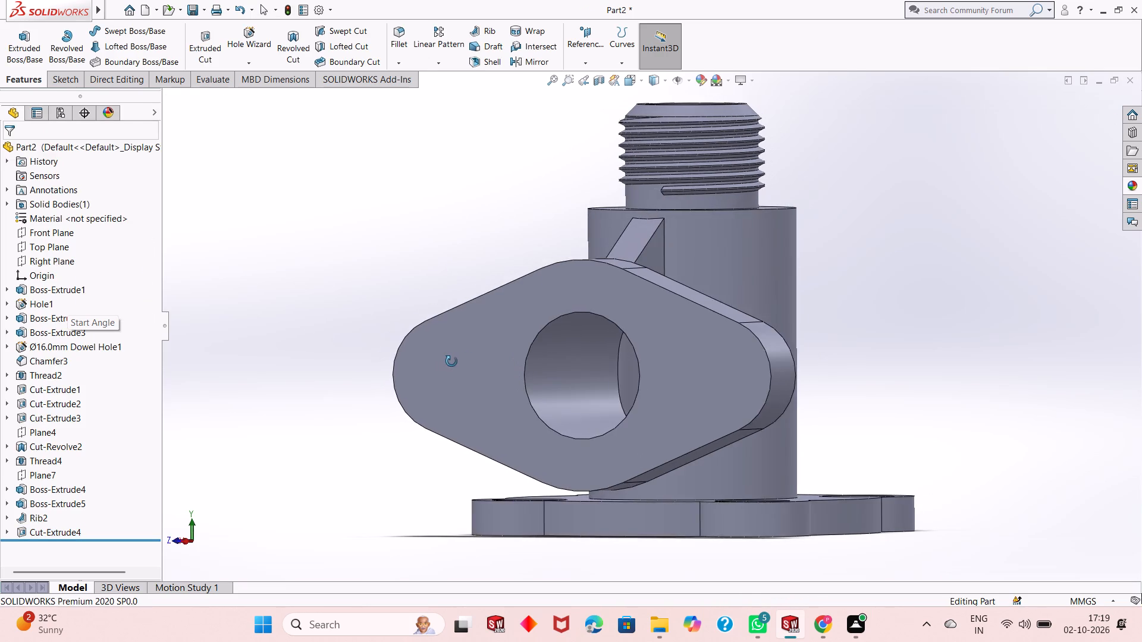
middle_click_drag(451, 361, 482, 332)
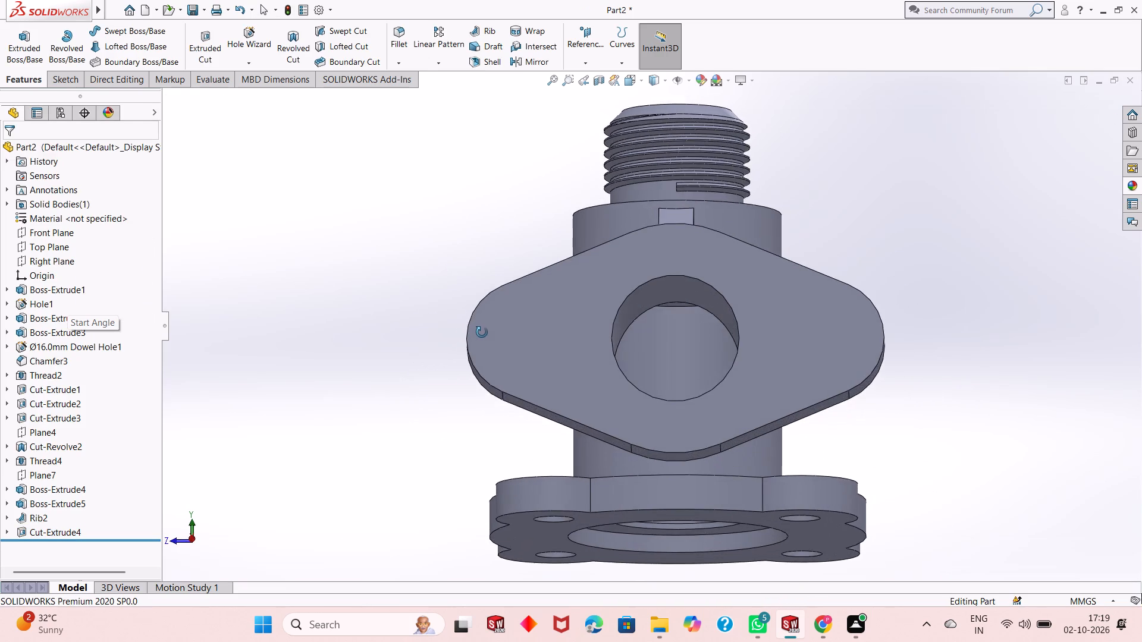
middle_click_drag(482, 332, 441, 379)
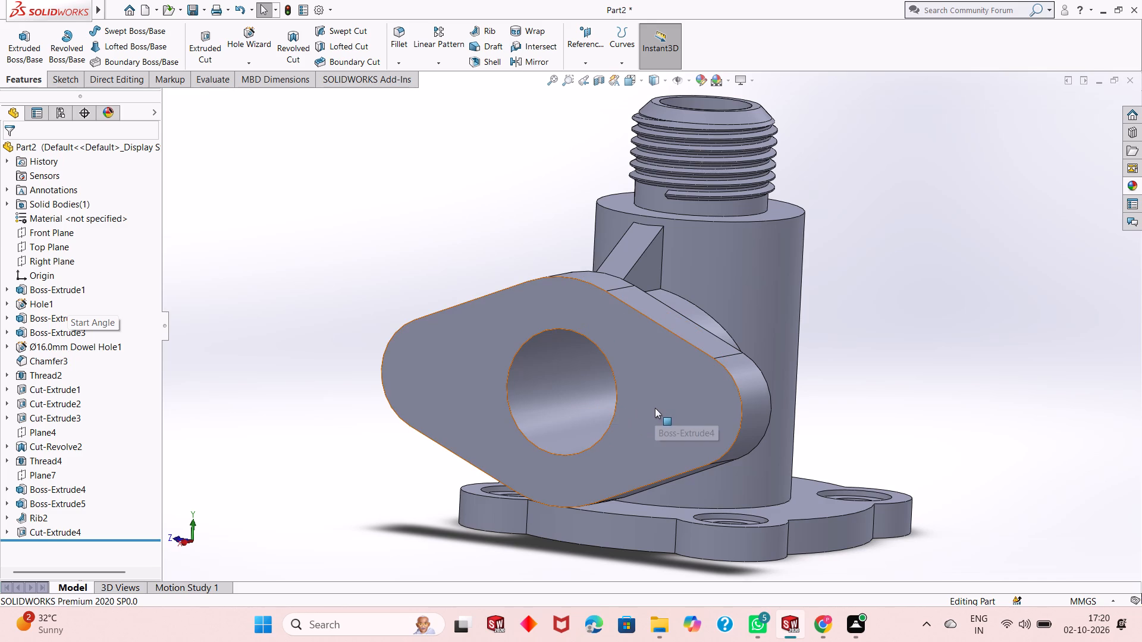
scroll(715, 402, "down", 2)
scroll(714, 401, "up", 2)
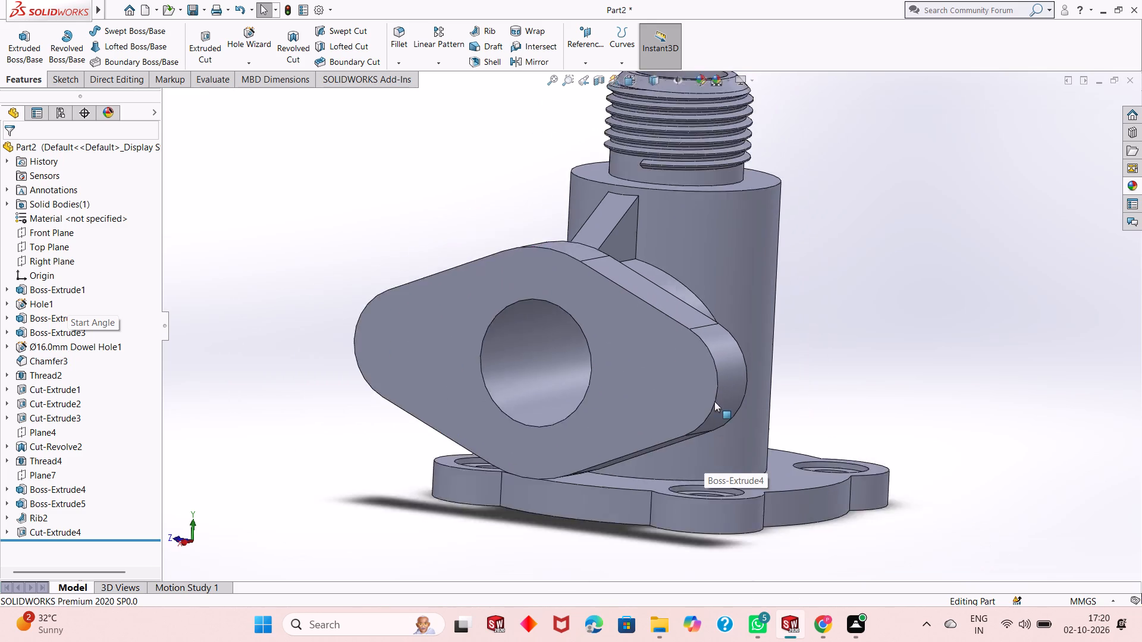
scroll(714, 401, "up", 2)
scroll(681, 282, "down", 1)
middle_click_drag(812, 354, 808, 380)
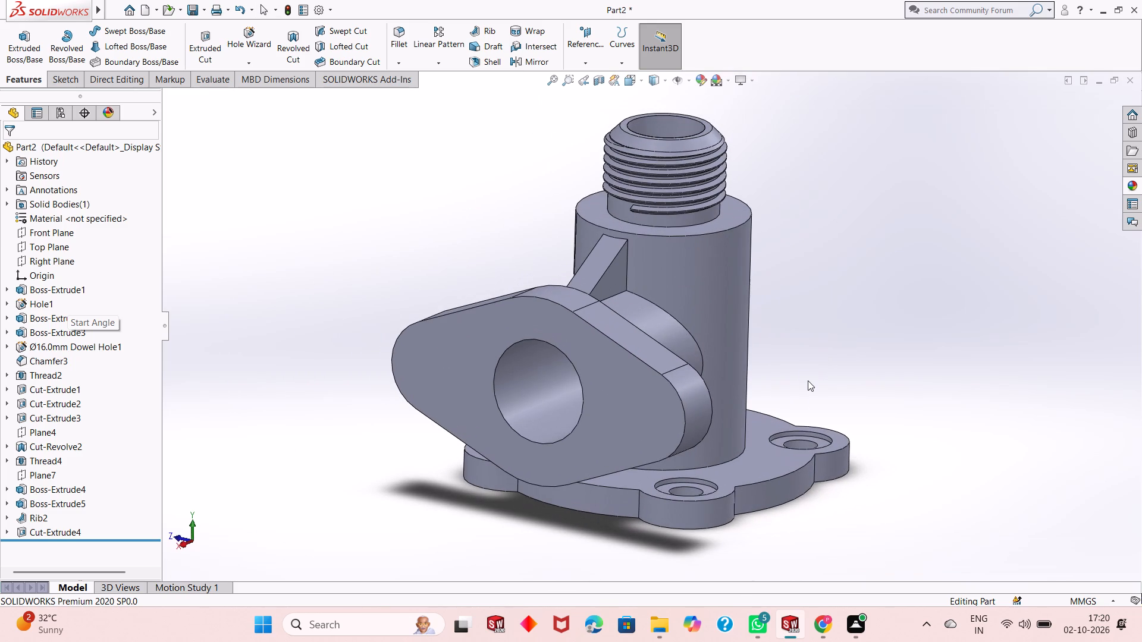
scroll(530, 318, "down", 1)
scroll(610, 354, "up", 1)
Start a new sketch on the side flange's outer face and view it face-on.
left_click(617, 354)
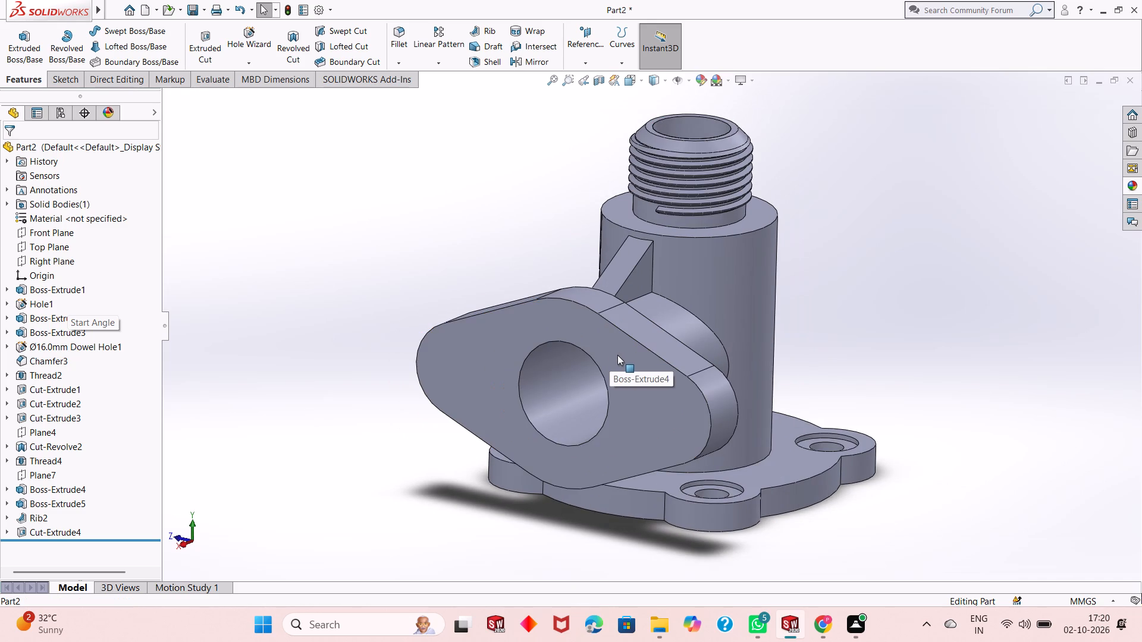
left_click(678, 320)
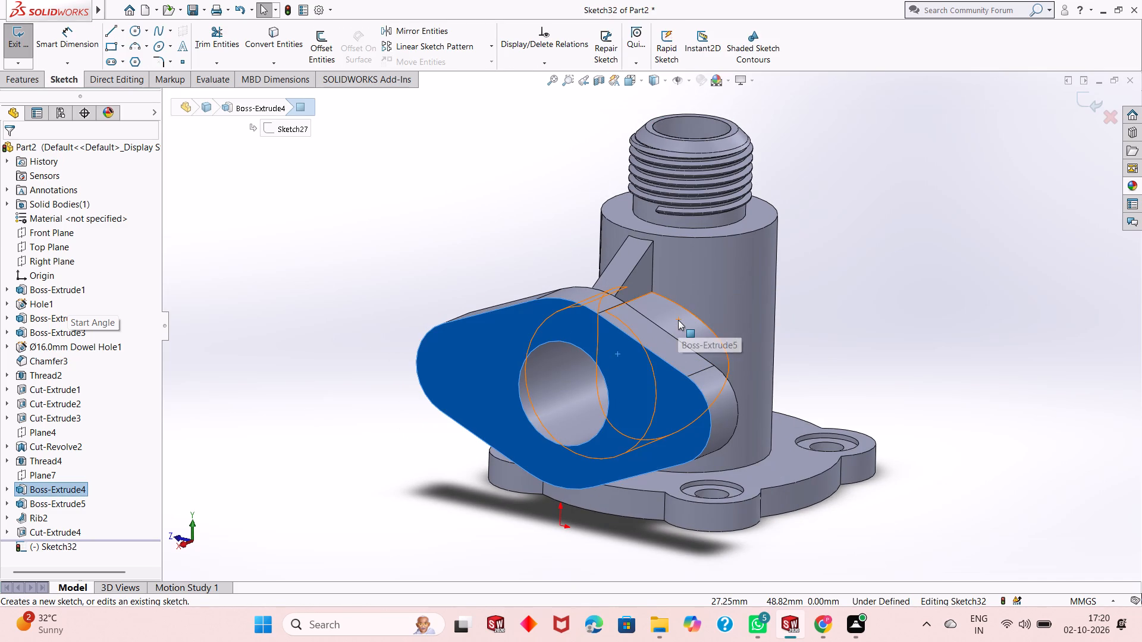
key("ctrl+8")
left_click(334, 331)
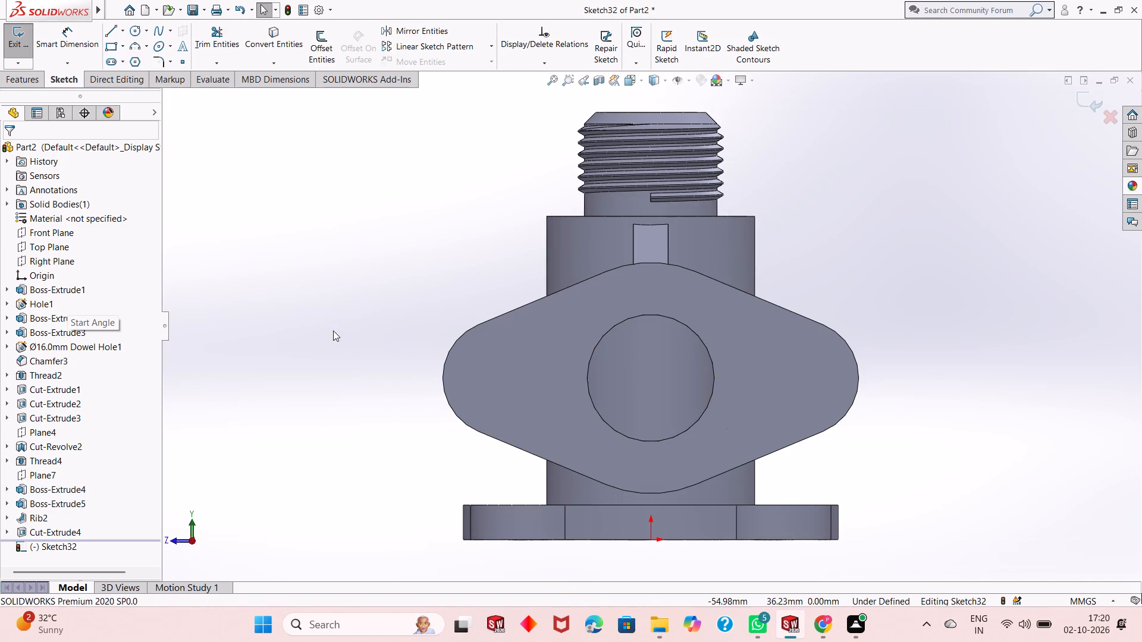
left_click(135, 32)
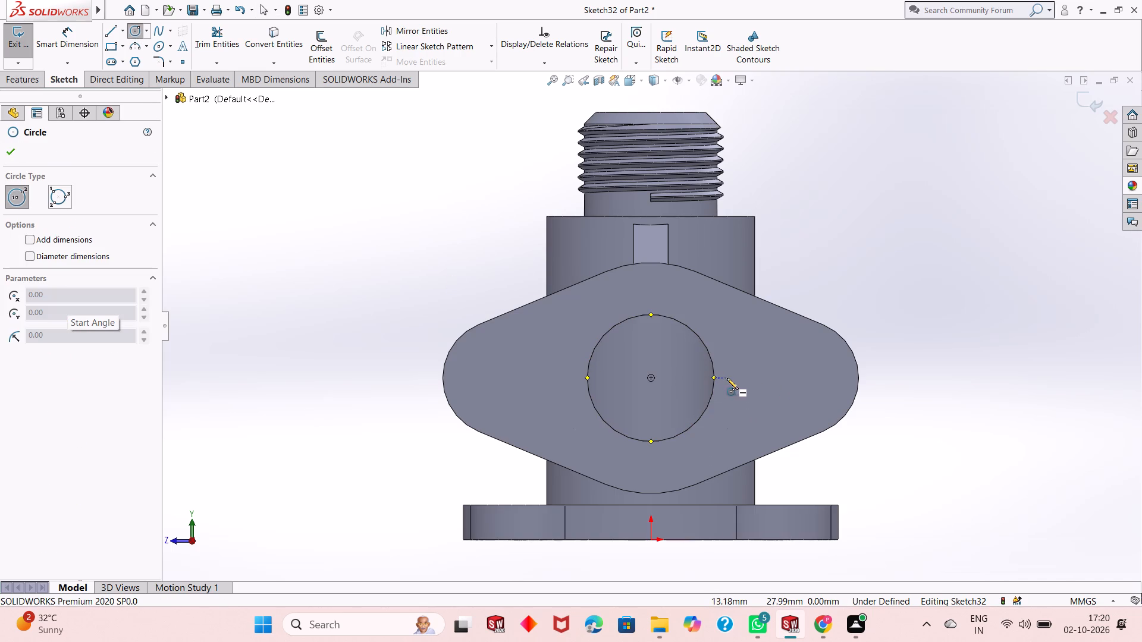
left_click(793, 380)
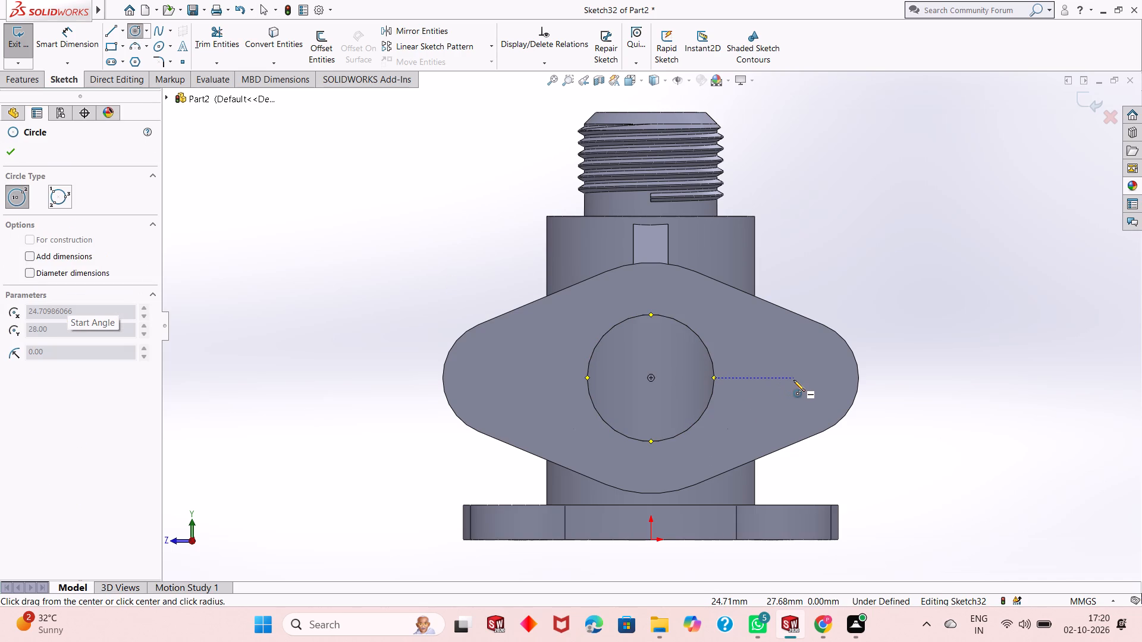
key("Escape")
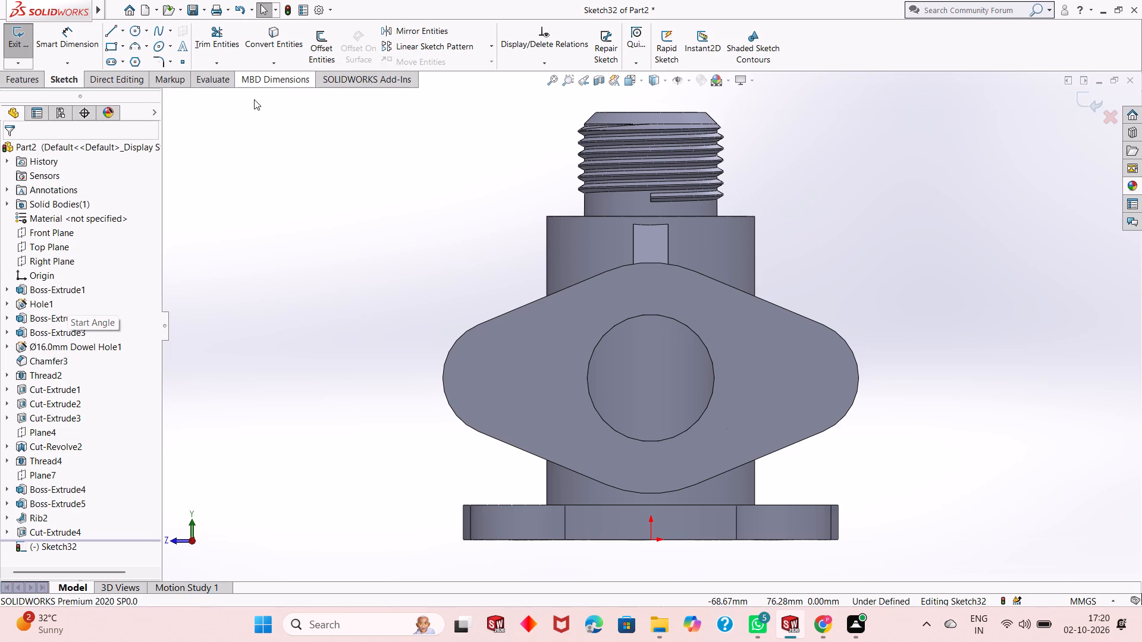
Draw two circles, about 8.7 mm and 9.5 mm in diameter, centered on the side flange's two rounded ends.
left_click(133, 32)
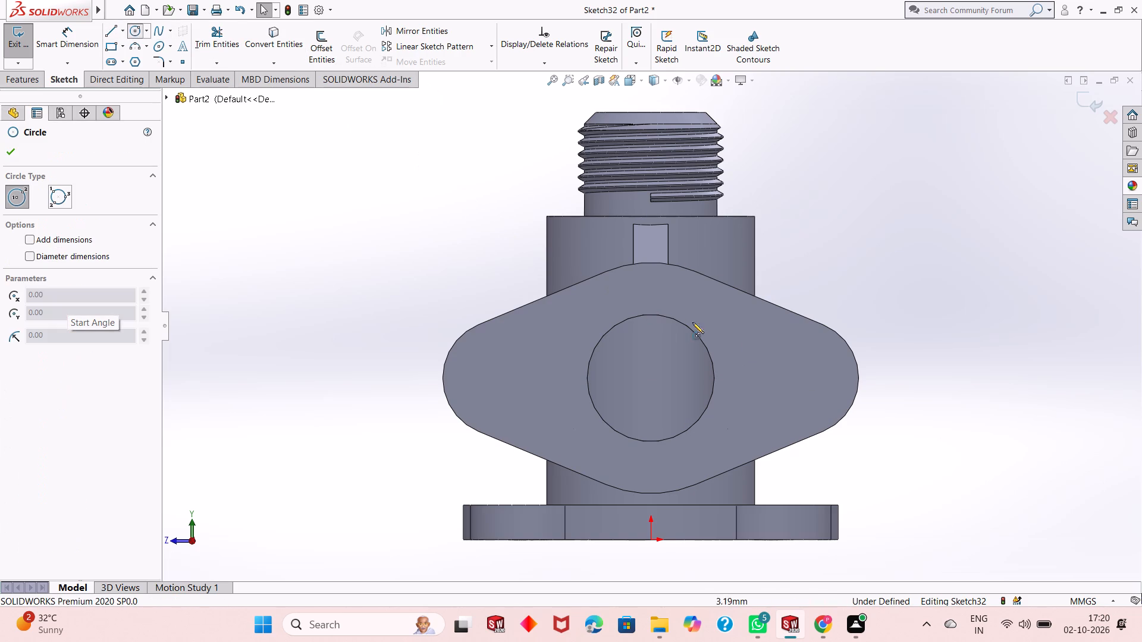
left_click(804, 377)
left_click(808, 354)
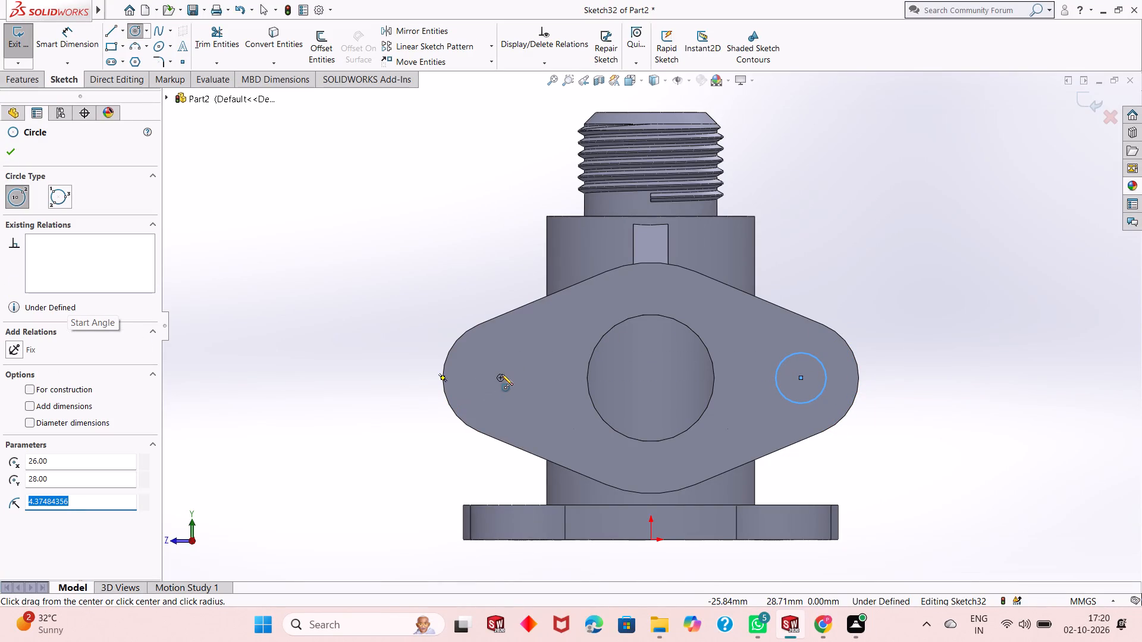
left_click(502, 376)
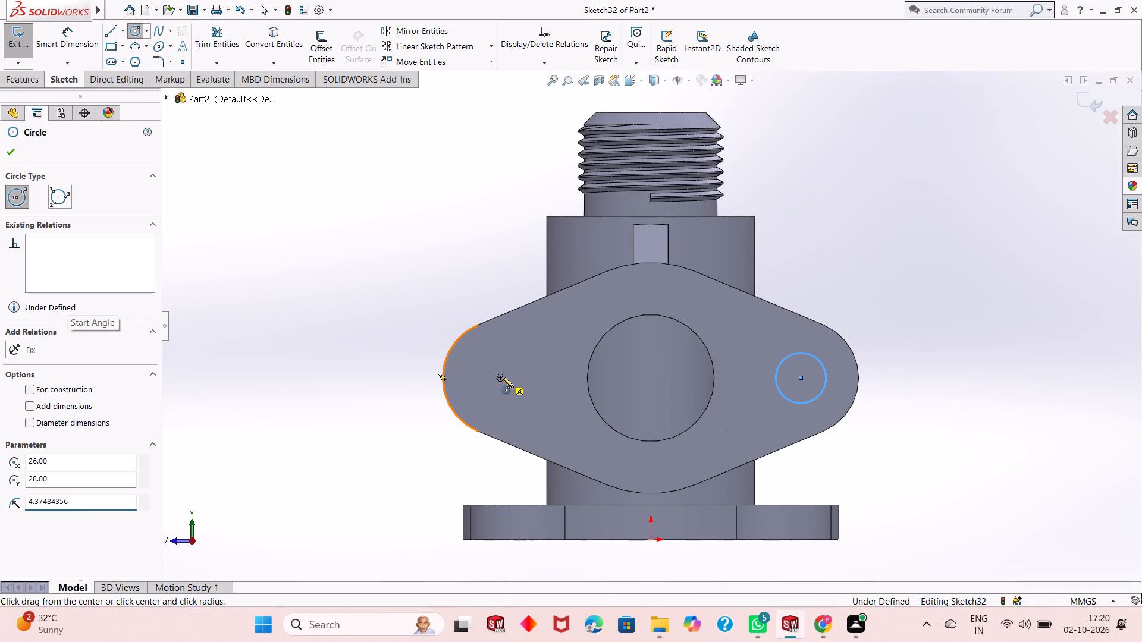
left_click(509, 352)
key("Escape")
key("Escape")
key("Escape")
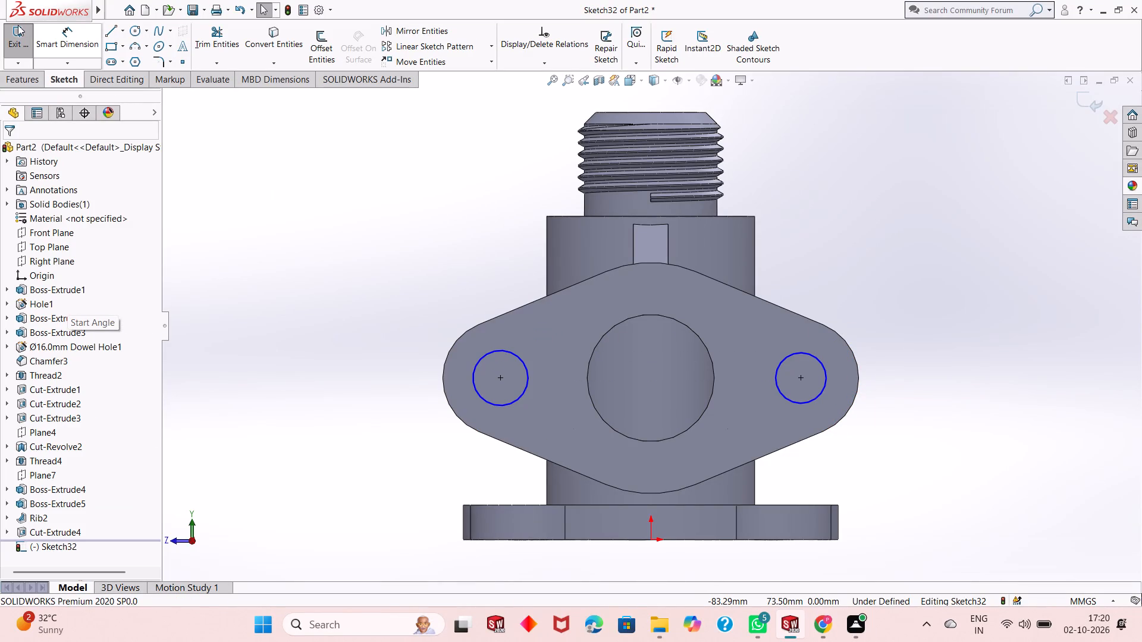
Dimension both circles at the side flange's rounded ends to a diameter of 7 mm.
left_click(82, 49)
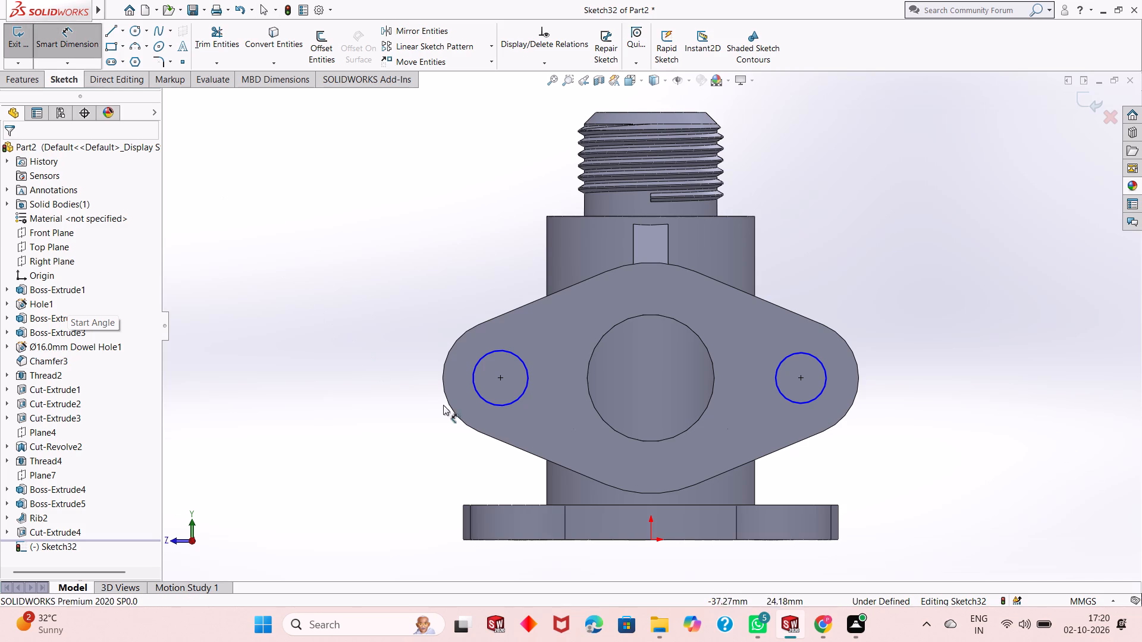
left_click(487, 403)
left_click(337, 492)
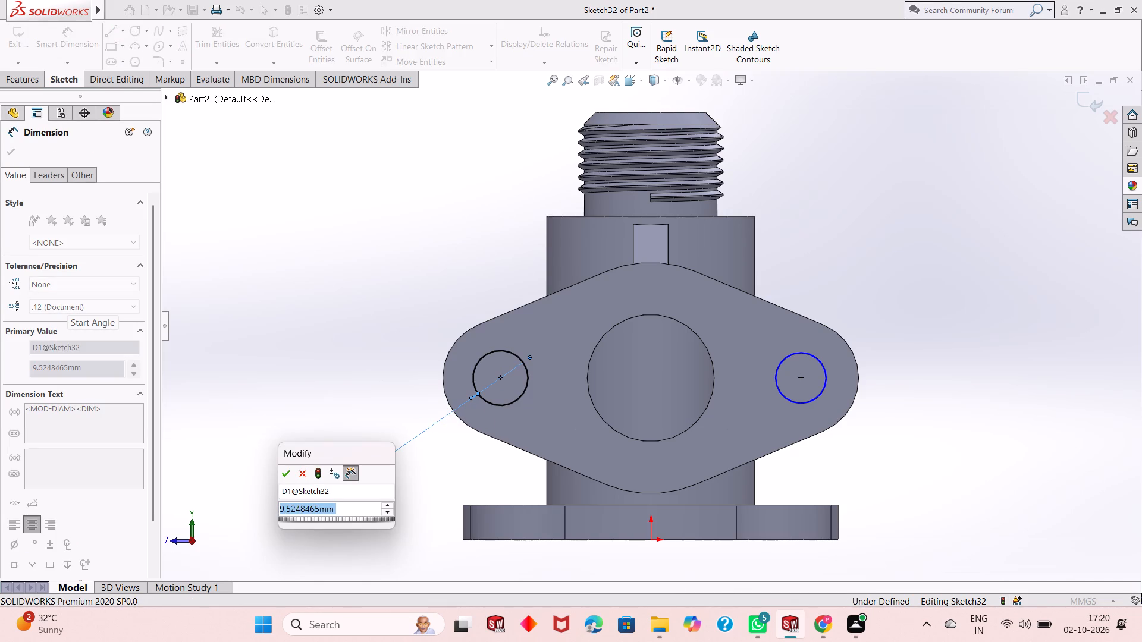
key("7")
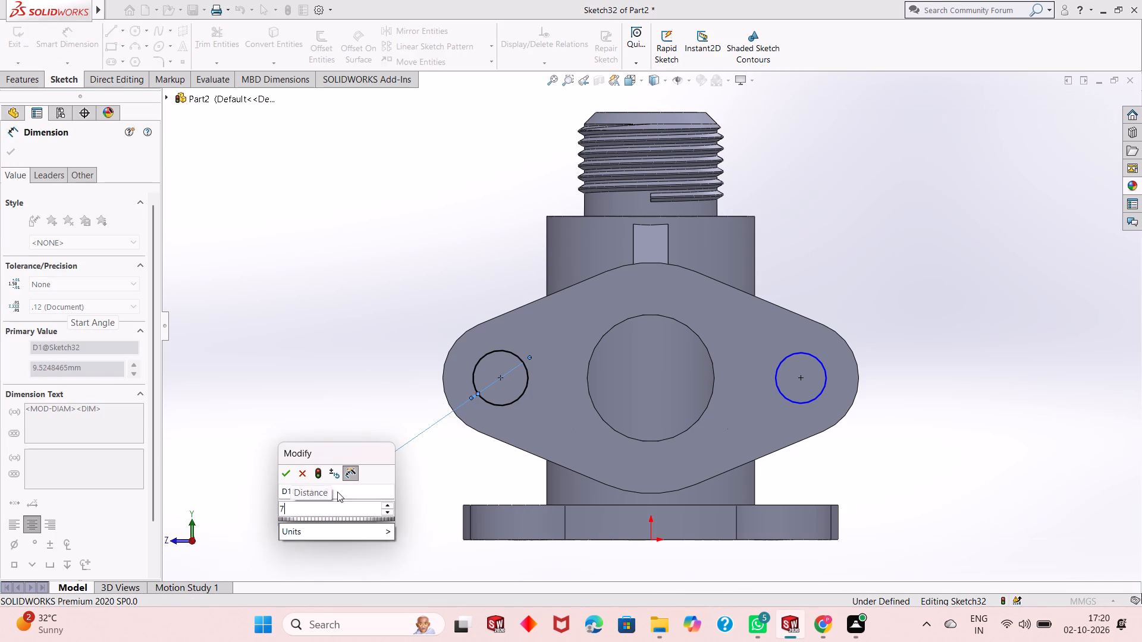
key("Return")
left_click(818, 398)
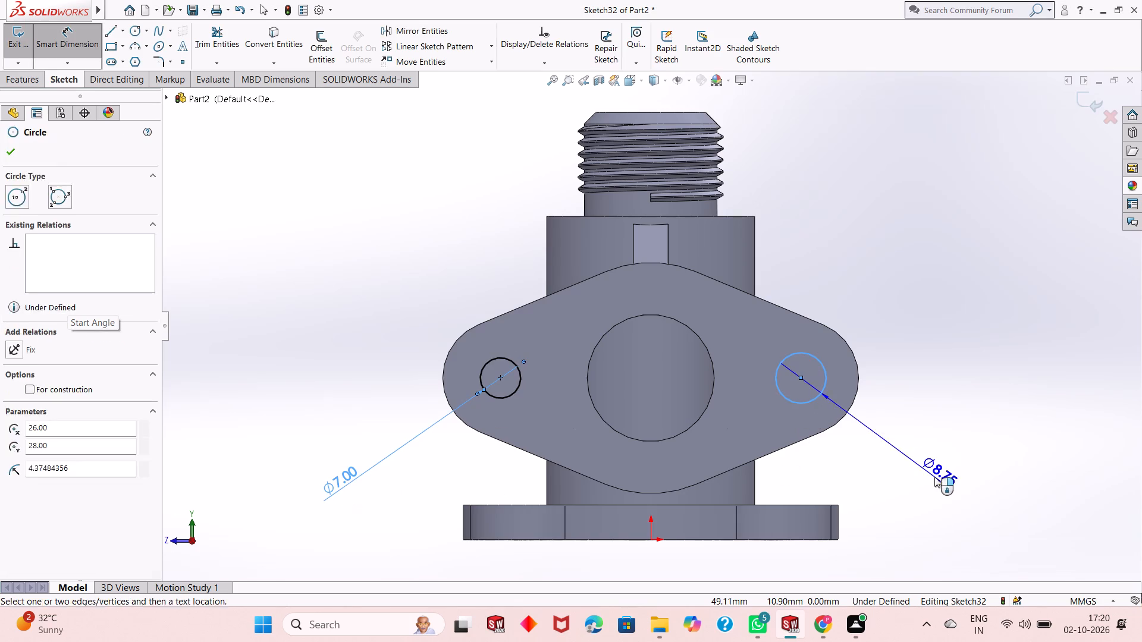
left_click(934, 477)
key("7")
key("Return")
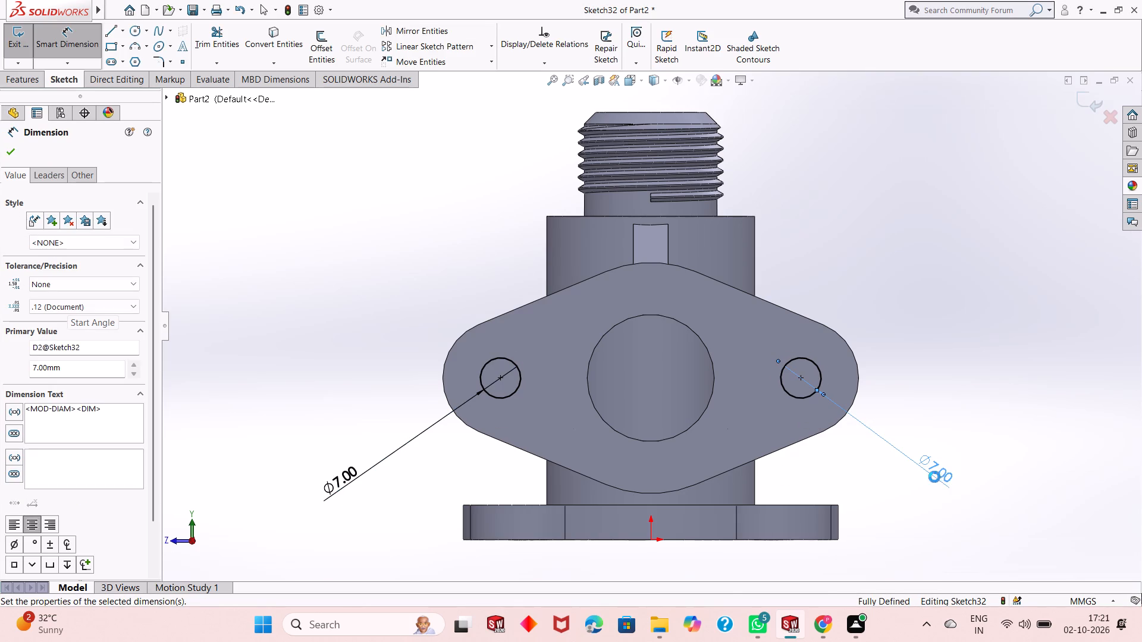
right_click(933, 333)
left_click(952, 372)
Cut-extrude the two 7 mm circles 10 mm blind into the side flange to make its mounting holes.
scroll(842, 387, "up", 1)
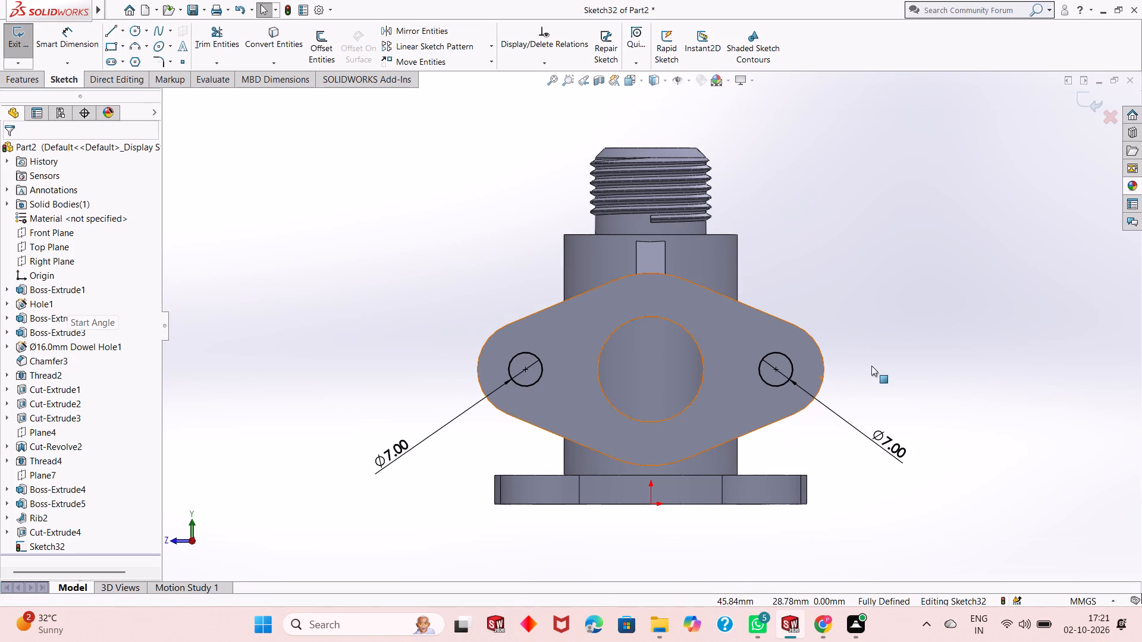
middle_click_drag(871, 366, 810, 410)
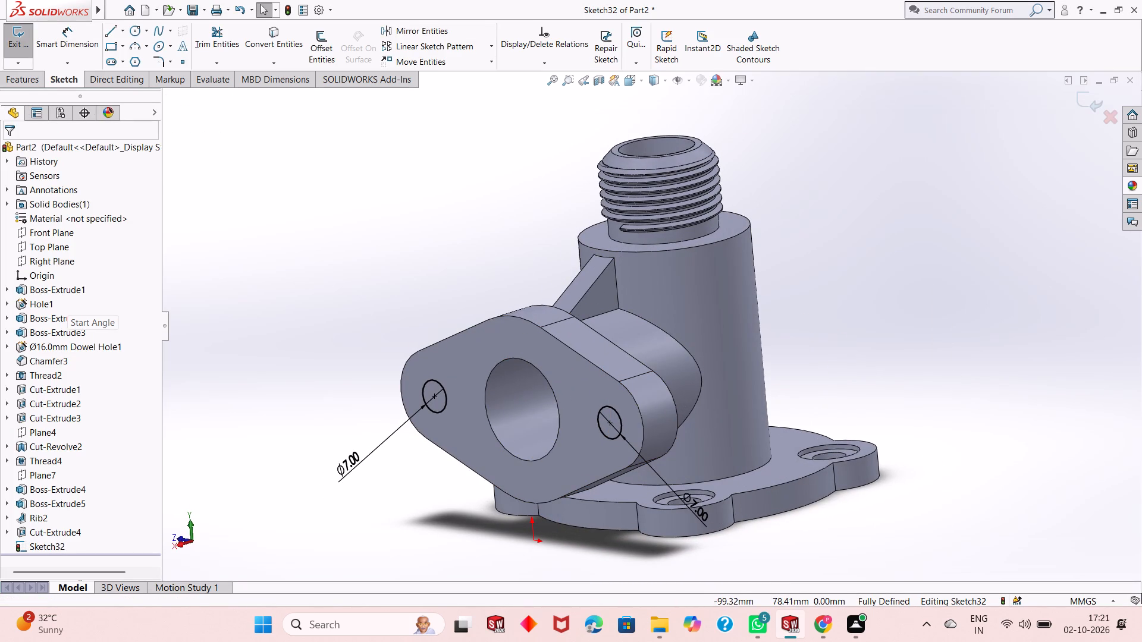
left_click(37, 85)
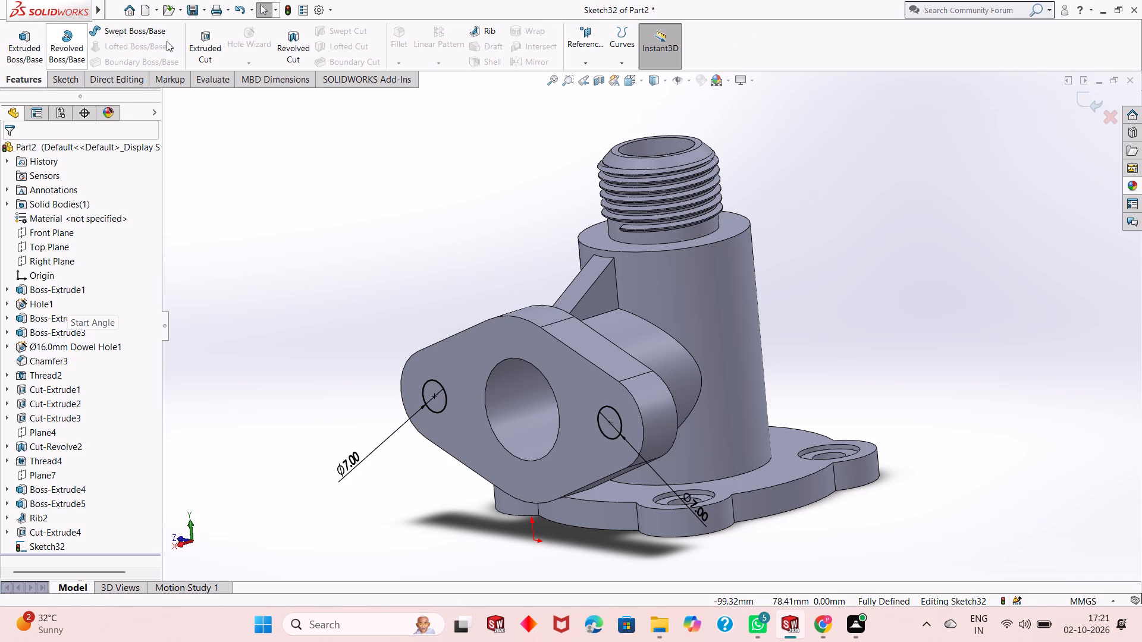
left_click(214, 54)
middle_click_drag(313, 154, 267, 181)
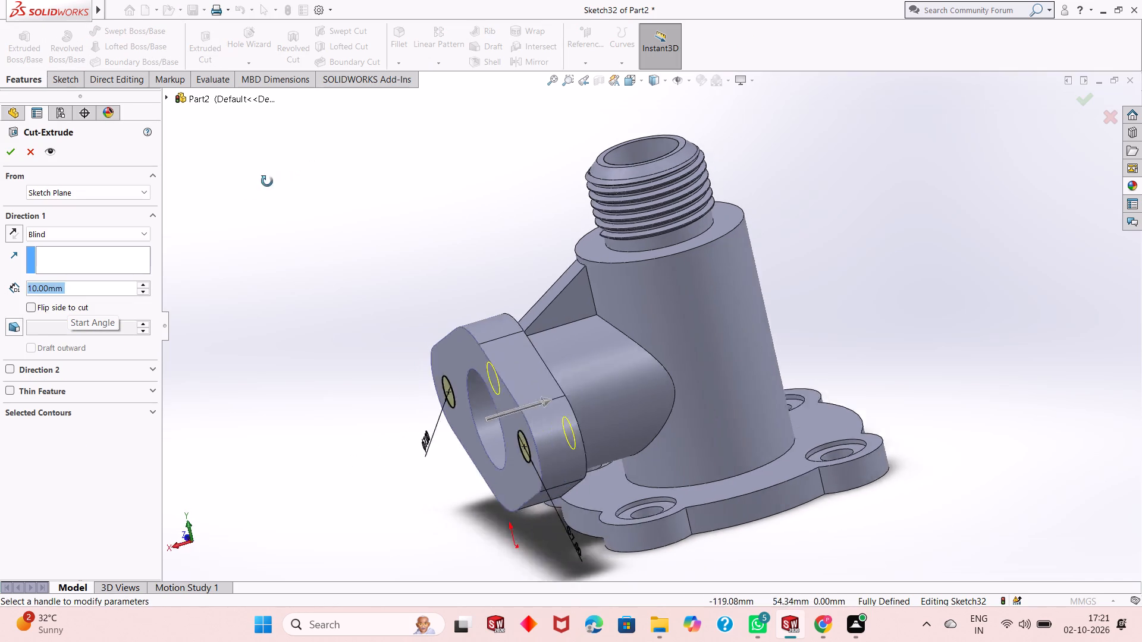
middle_click_drag(267, 181, 236, 202)
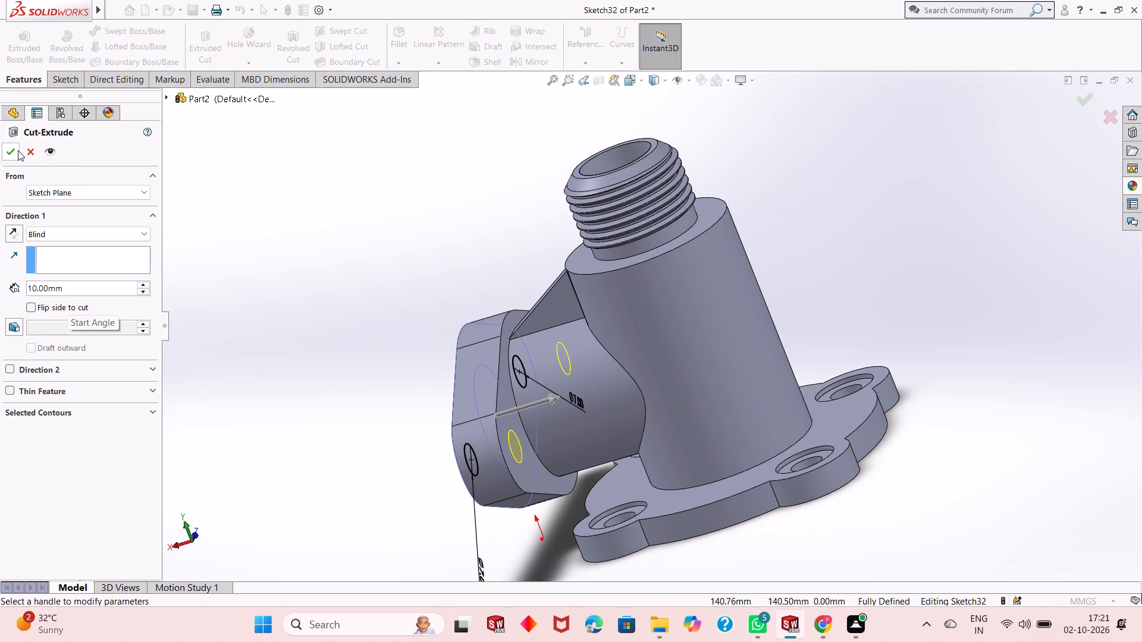
left_click(18, 150)
left_click(297, 230)
Examine the side flange's new mounting holes and inspect the part's interior in a temporary section view on the Front Plane.
middle_click(506, 386)
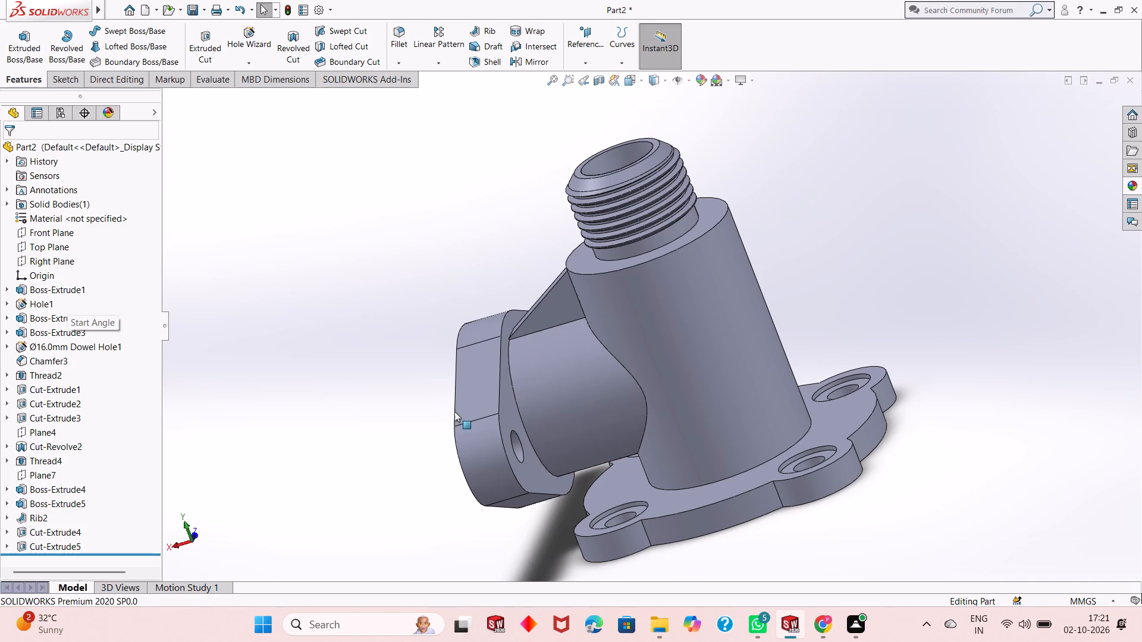
middle_click_drag(383, 419, 450, 338)
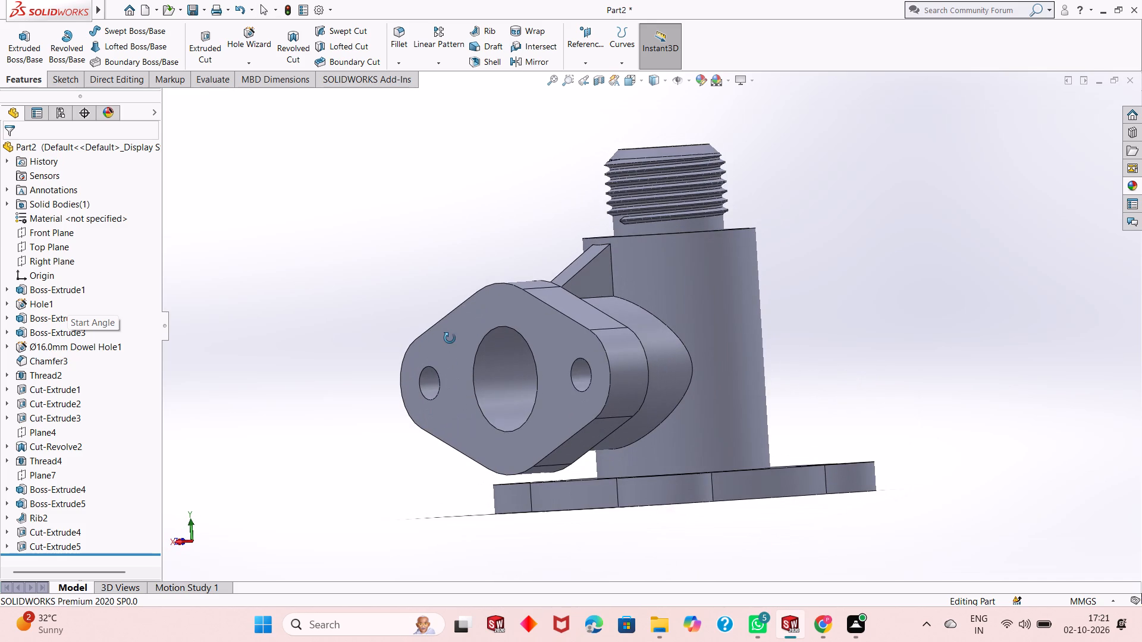
middle_click_drag(450, 338, 404, 360)
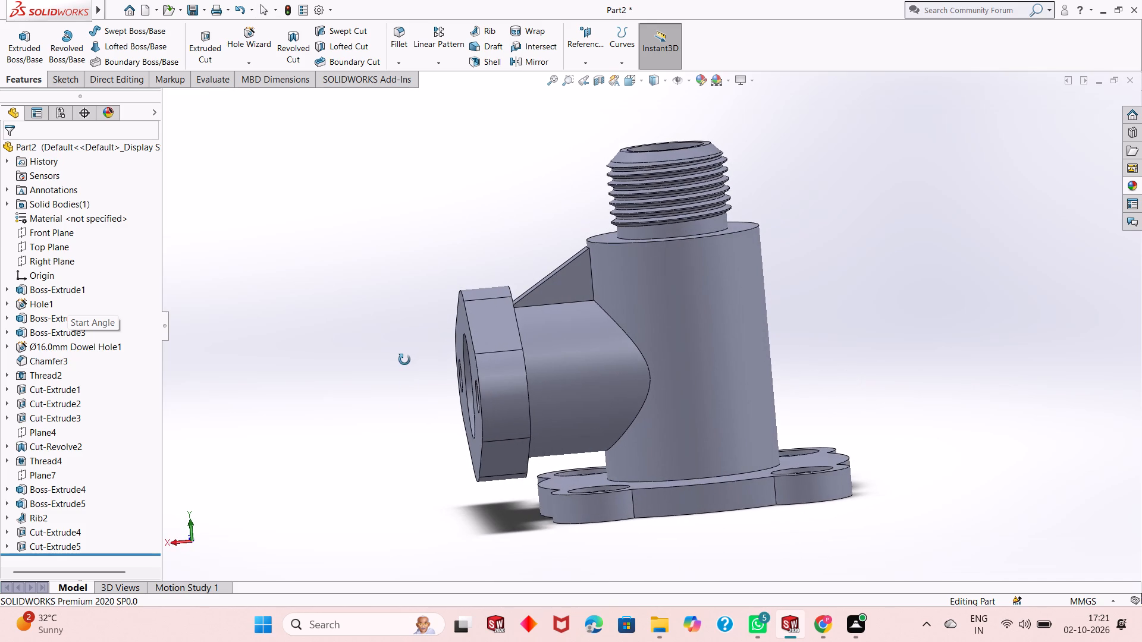
middle_click_drag(404, 360, 402, 364)
middle_click_drag(400, 367, 380, 380)
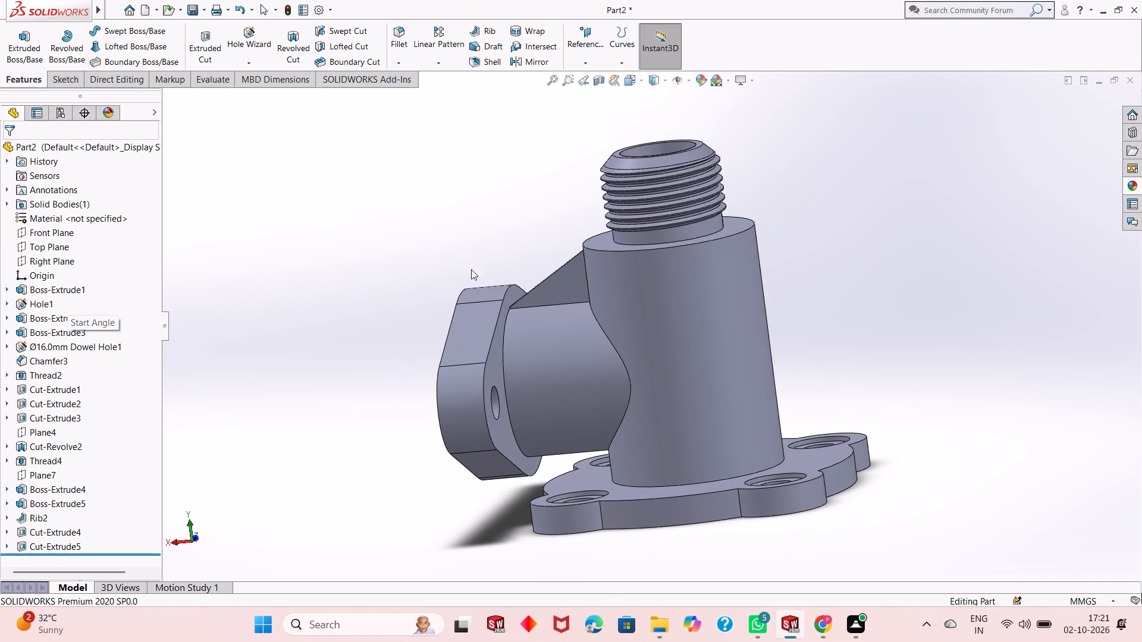
left_click(595, 79)
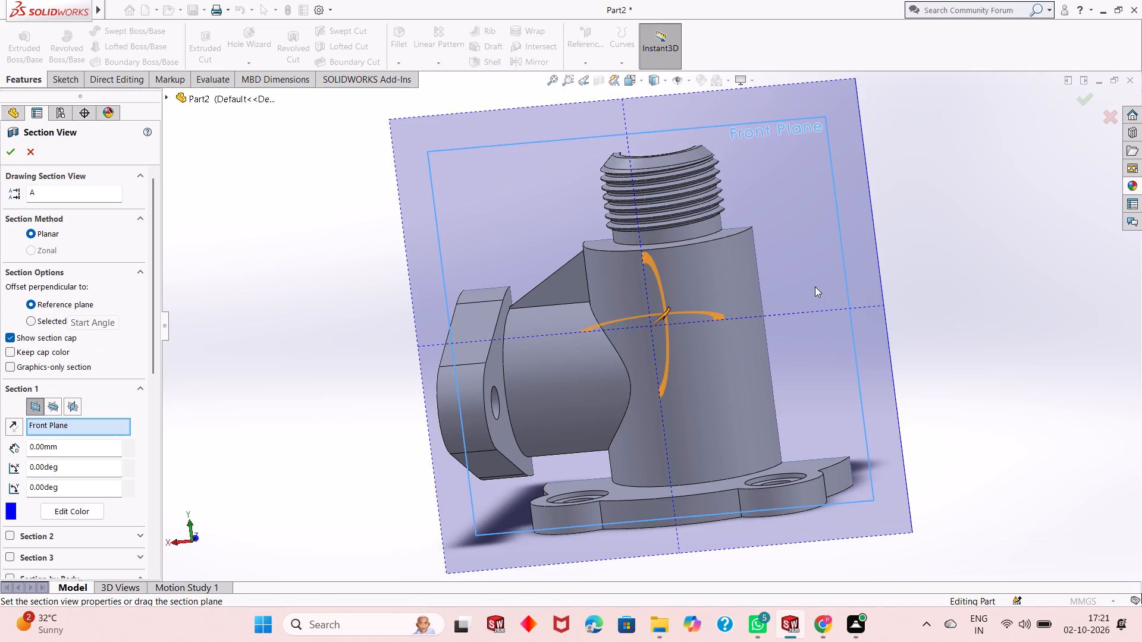
middle_click_drag(932, 344, 715, 313)
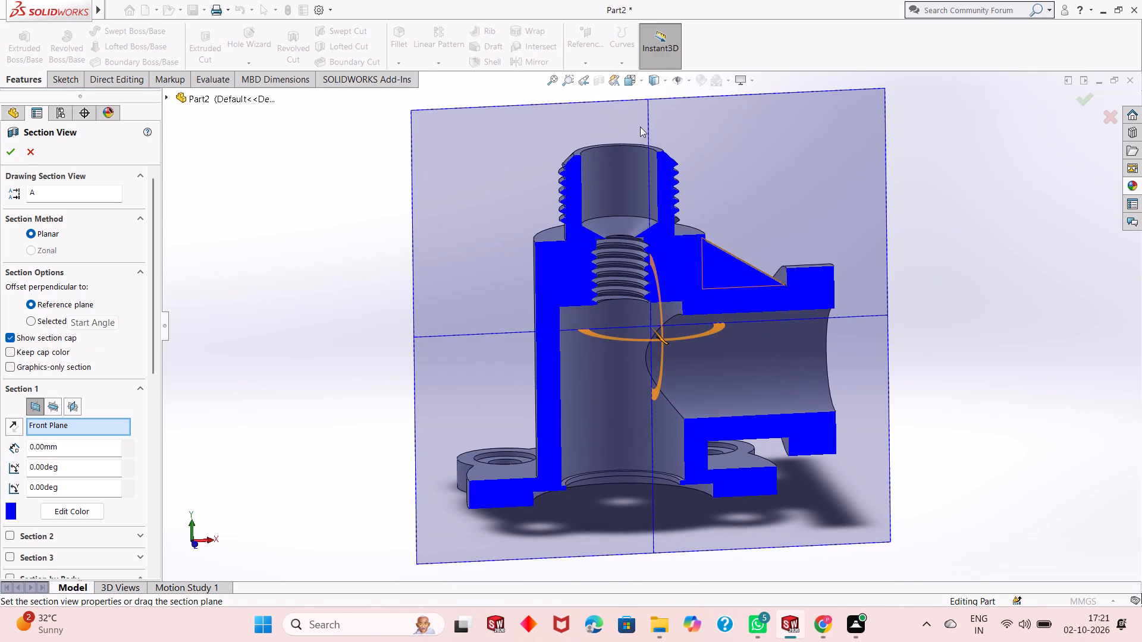
left_click(23, 159)
Examine the whole part from several angles, including the side flange face, rib, threaded neck and base flange underside.
scroll(689, 443, "up", 1)
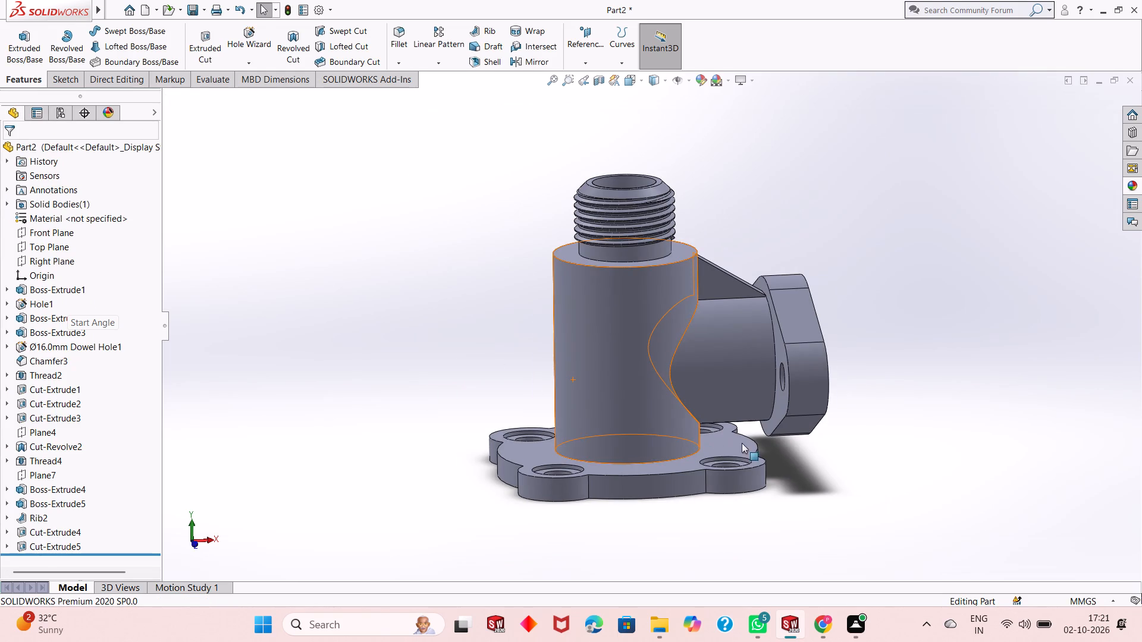
middle_click_drag(770, 455, 543, 454)
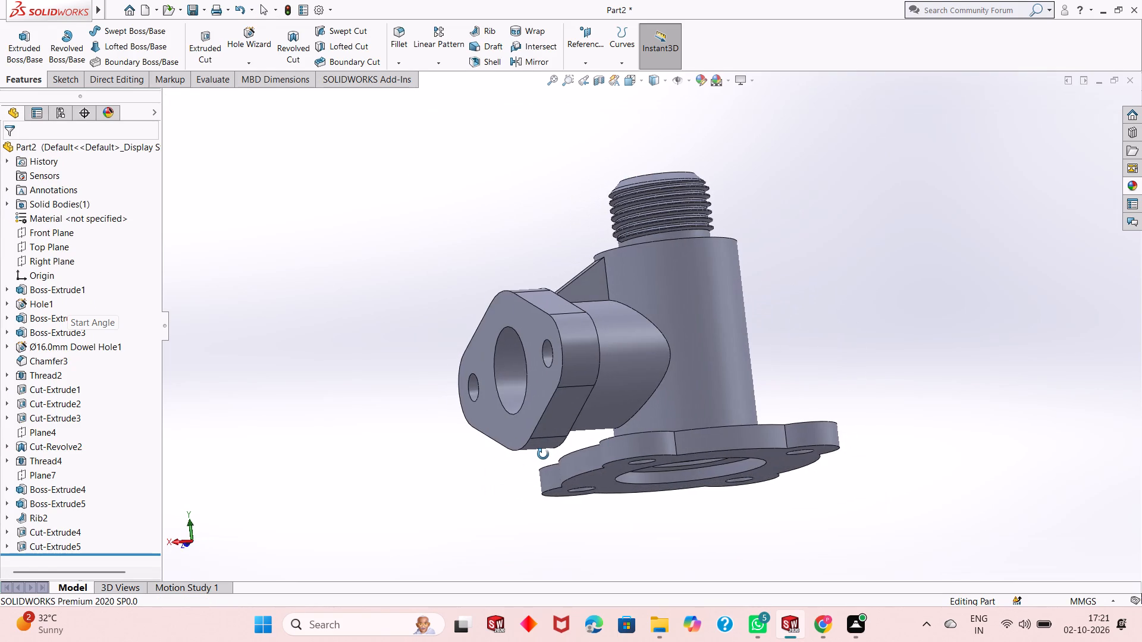
middle_click_drag(543, 454, 515, 508)
scroll(639, 309, "down", 1)
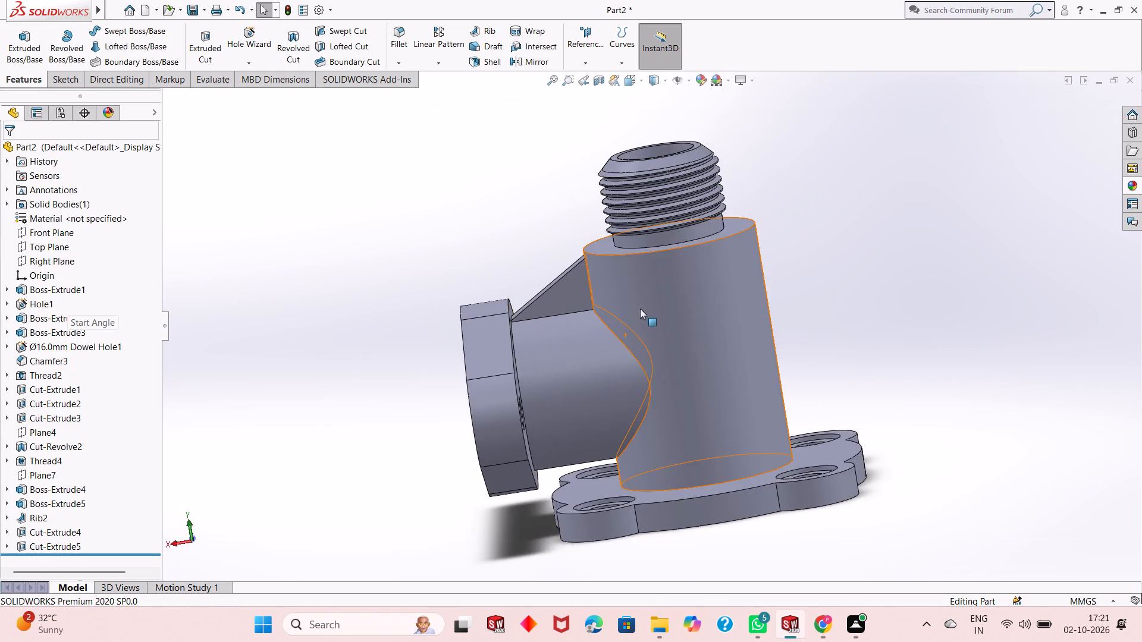
scroll(639, 356, "up", 1)
middle_click_drag(645, 358, 768, 326)
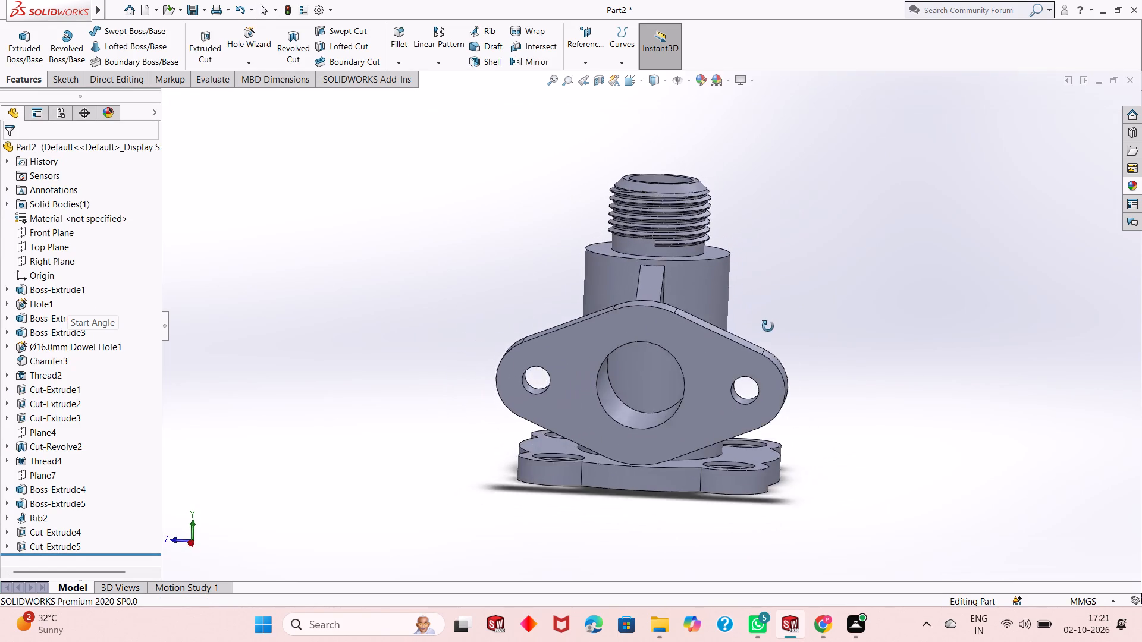
middle_click_drag(768, 326, 650, 352)
scroll(664, 311, "down", 3)
scroll(660, 360, "up", 4)
middle_click_drag(664, 345, 672, 377)
scroll(672, 377, "up", 2)
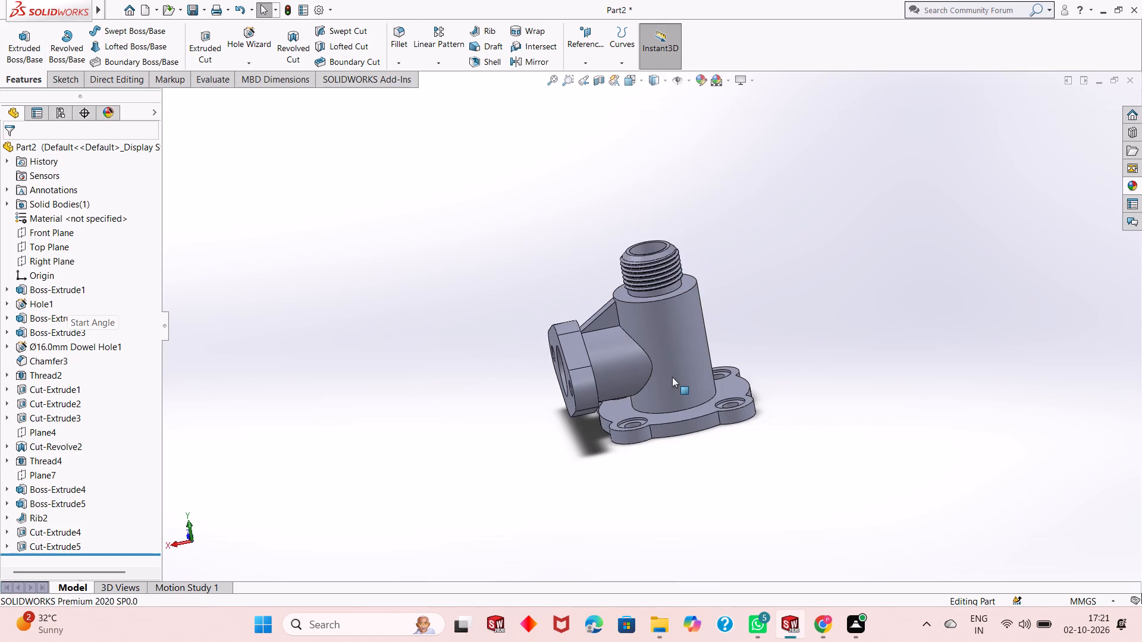
scroll(676, 358, "down", 3)
scroll(664, 333, "up", 2)
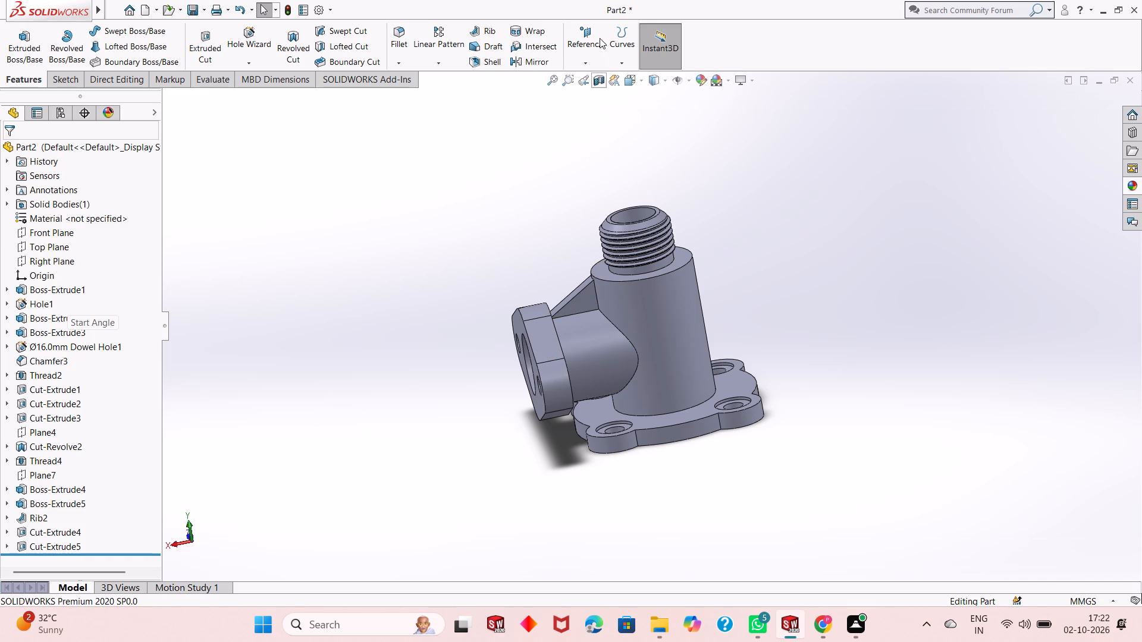
Open the whole part's color appearance and apply a light green from the standard swatches.
left_click(697, 77)
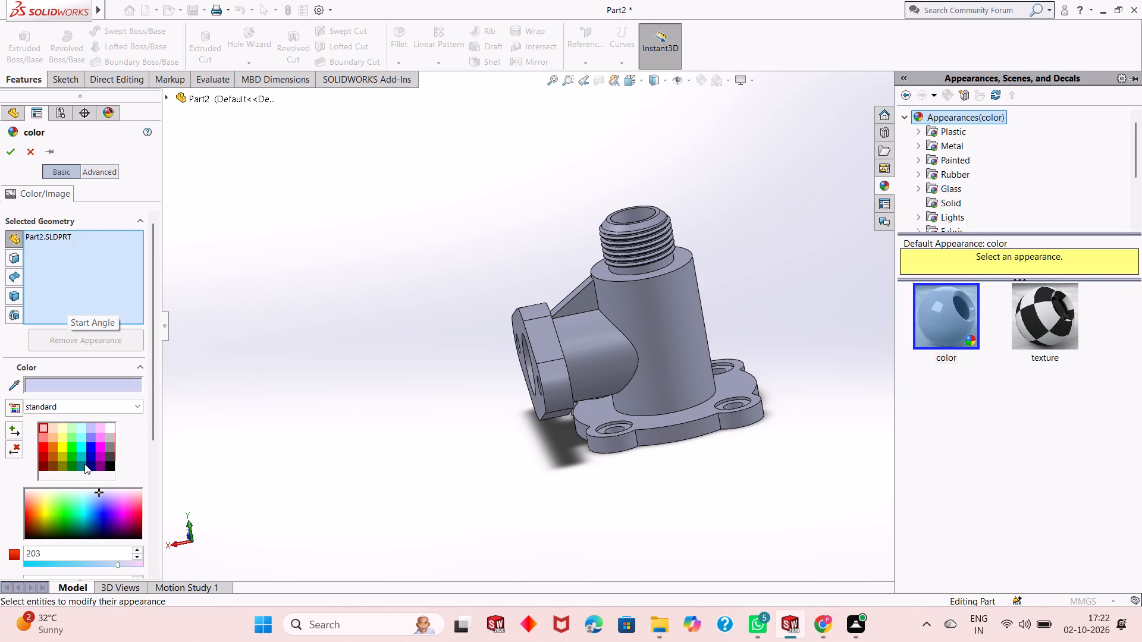
left_click(73, 445)
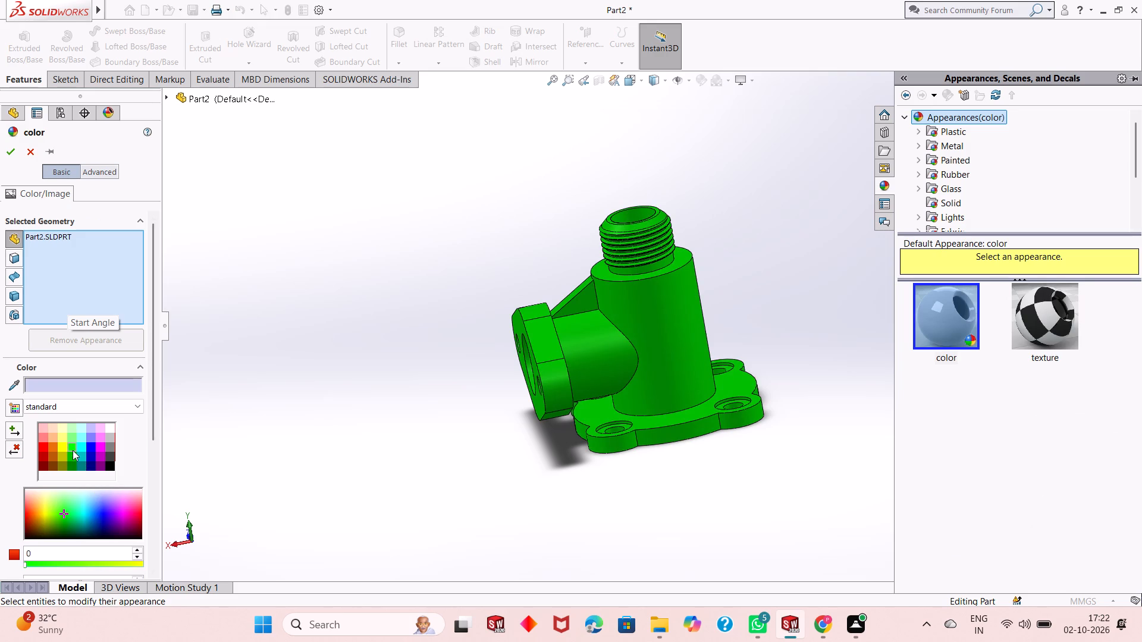
left_click(72, 457)
left_click(71, 437)
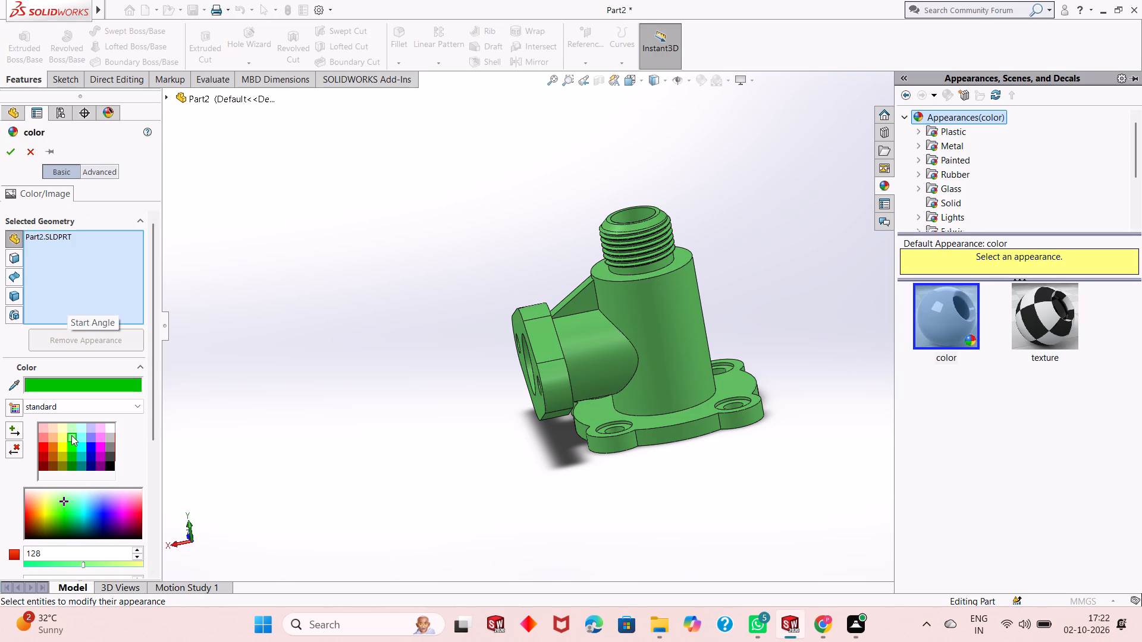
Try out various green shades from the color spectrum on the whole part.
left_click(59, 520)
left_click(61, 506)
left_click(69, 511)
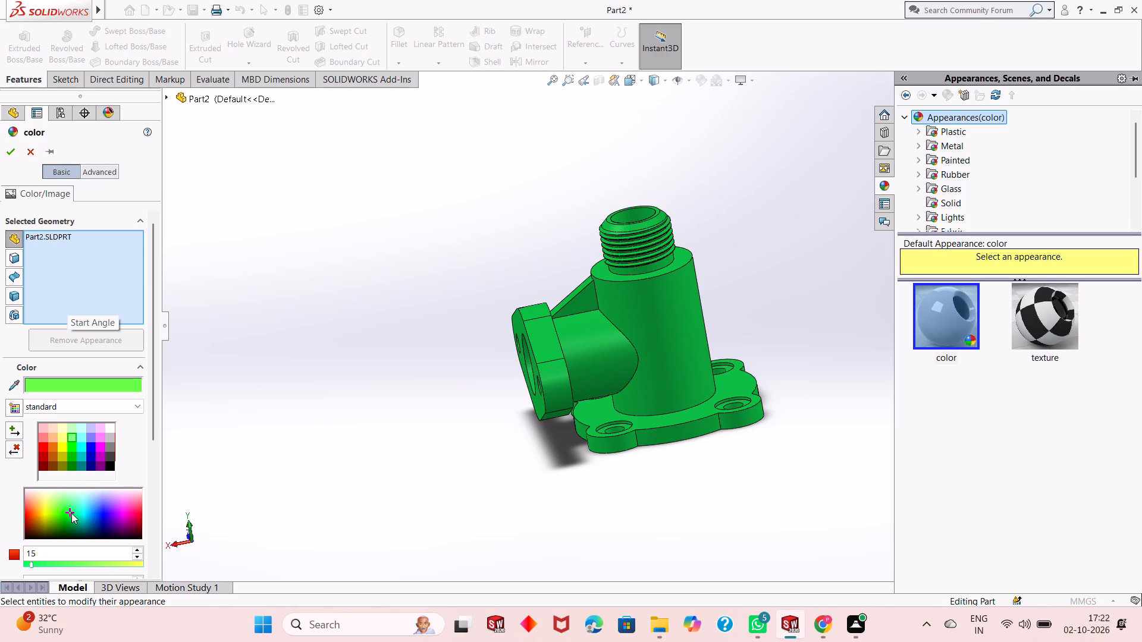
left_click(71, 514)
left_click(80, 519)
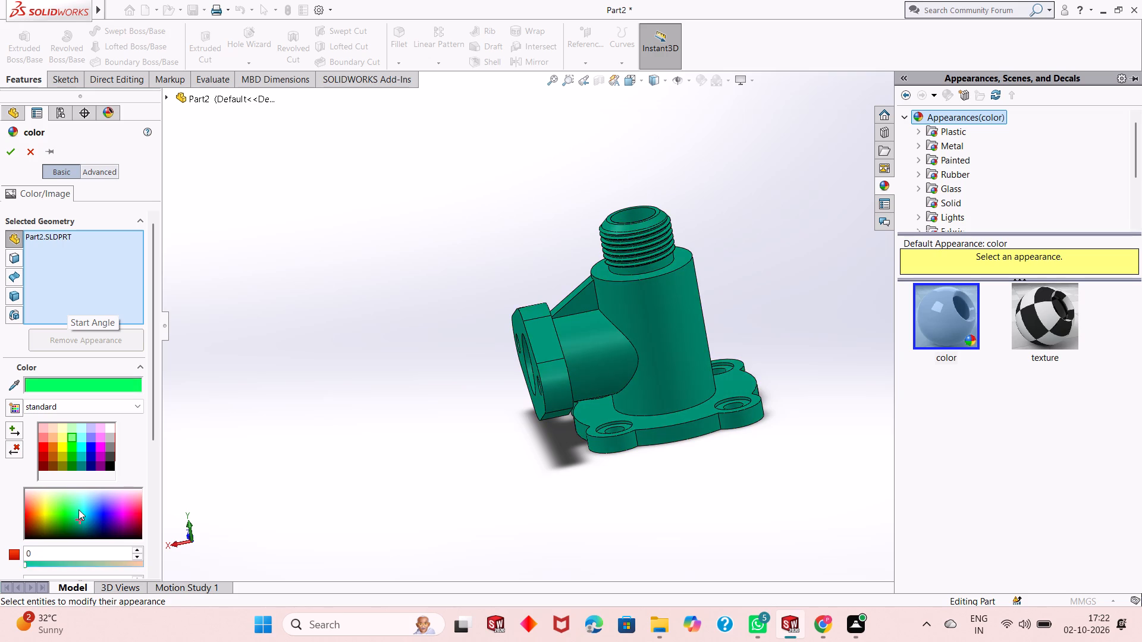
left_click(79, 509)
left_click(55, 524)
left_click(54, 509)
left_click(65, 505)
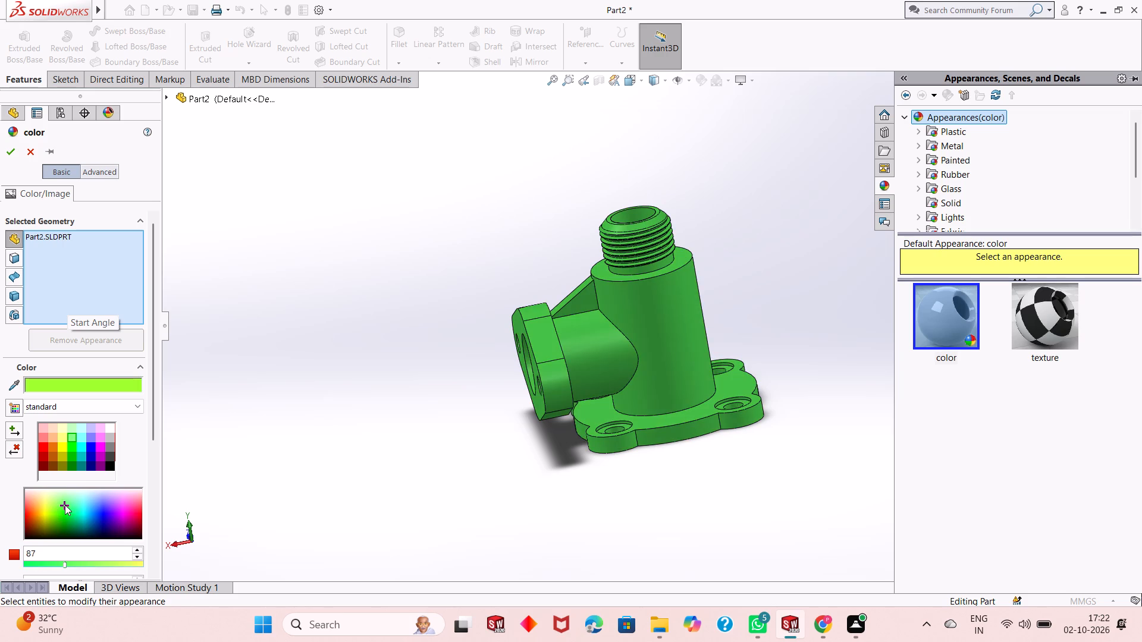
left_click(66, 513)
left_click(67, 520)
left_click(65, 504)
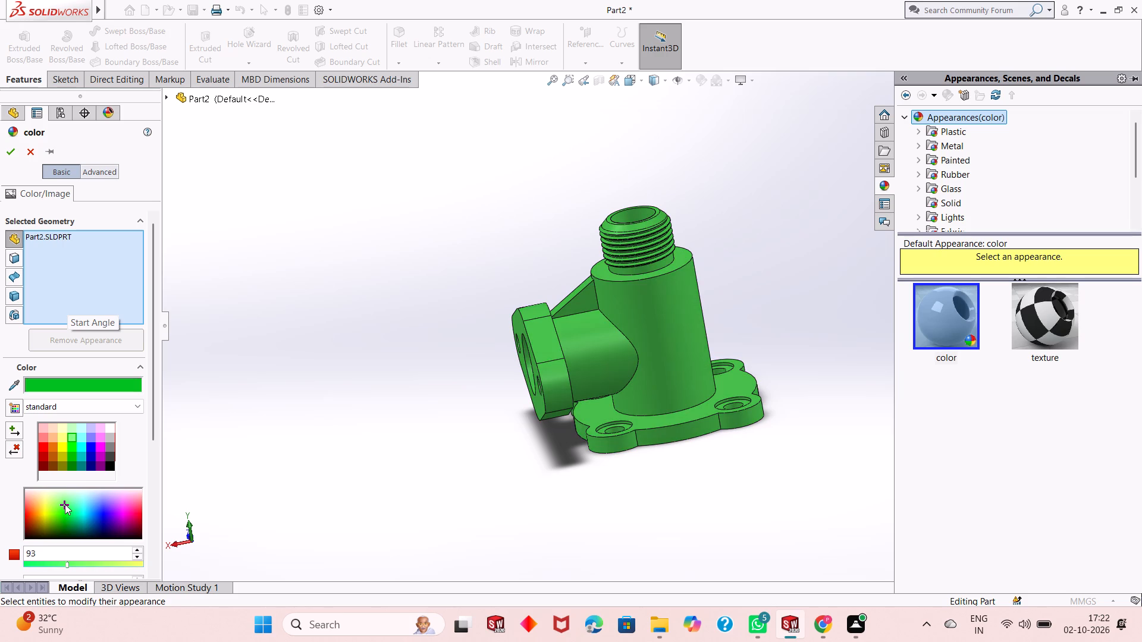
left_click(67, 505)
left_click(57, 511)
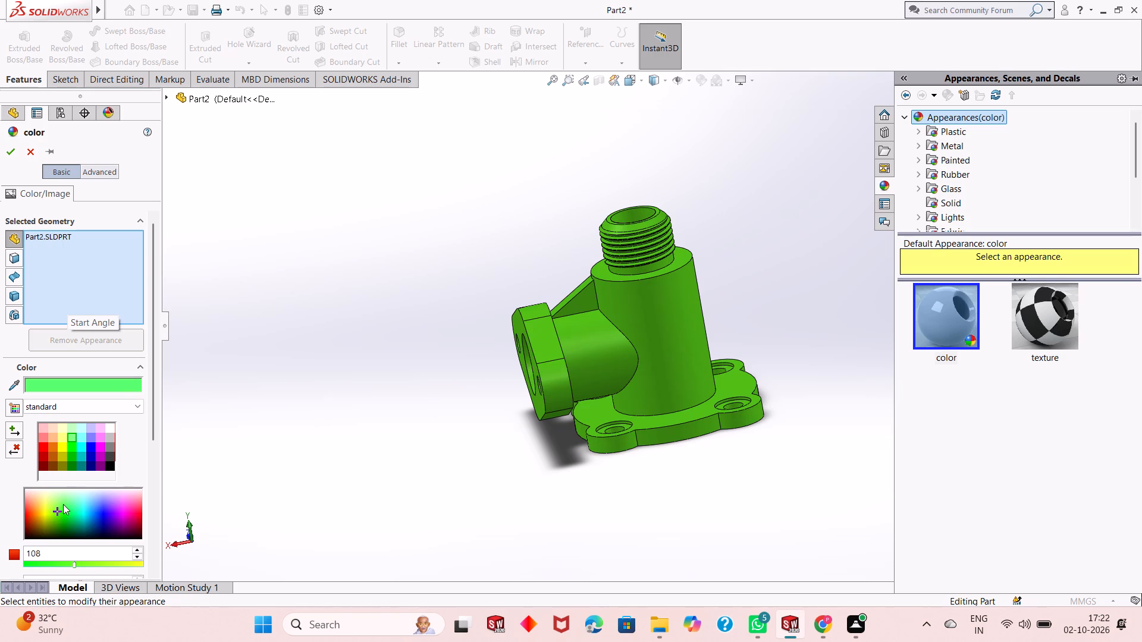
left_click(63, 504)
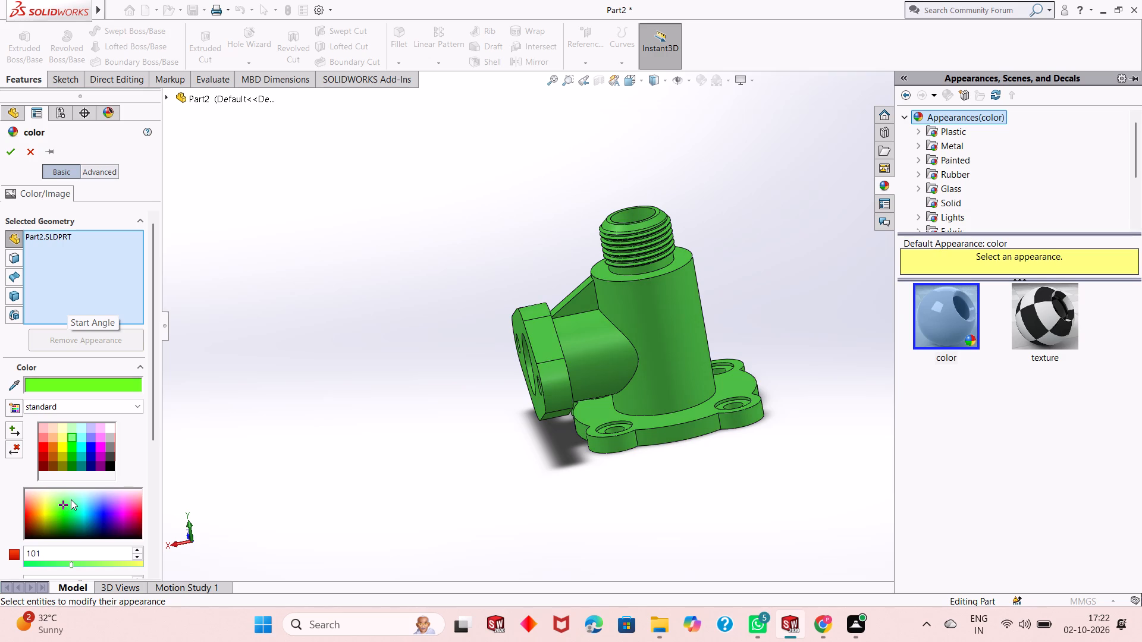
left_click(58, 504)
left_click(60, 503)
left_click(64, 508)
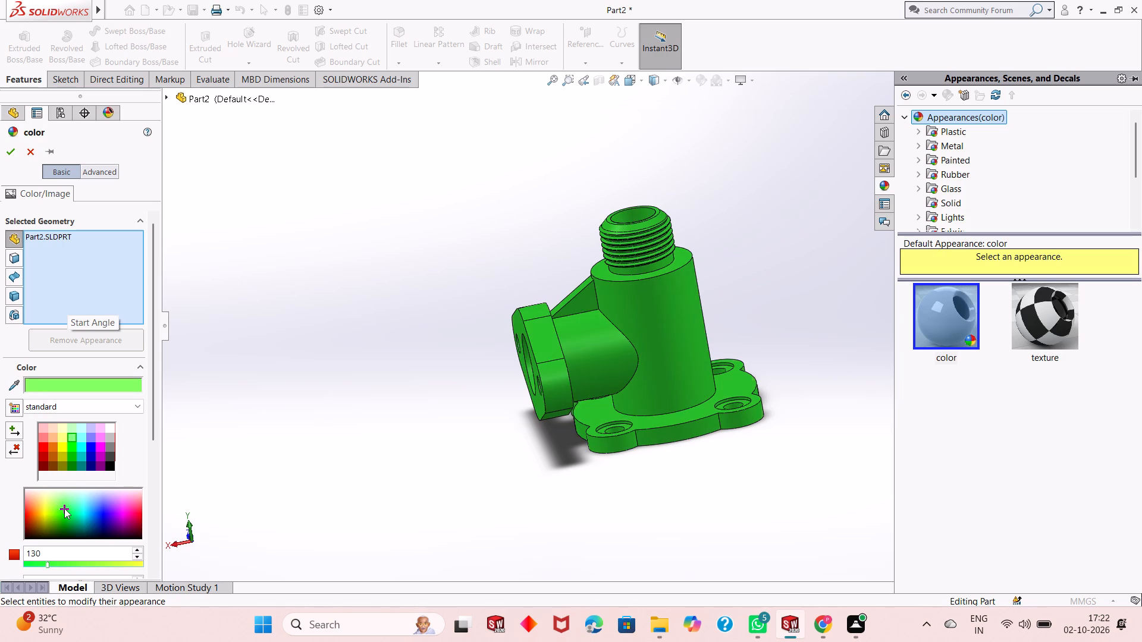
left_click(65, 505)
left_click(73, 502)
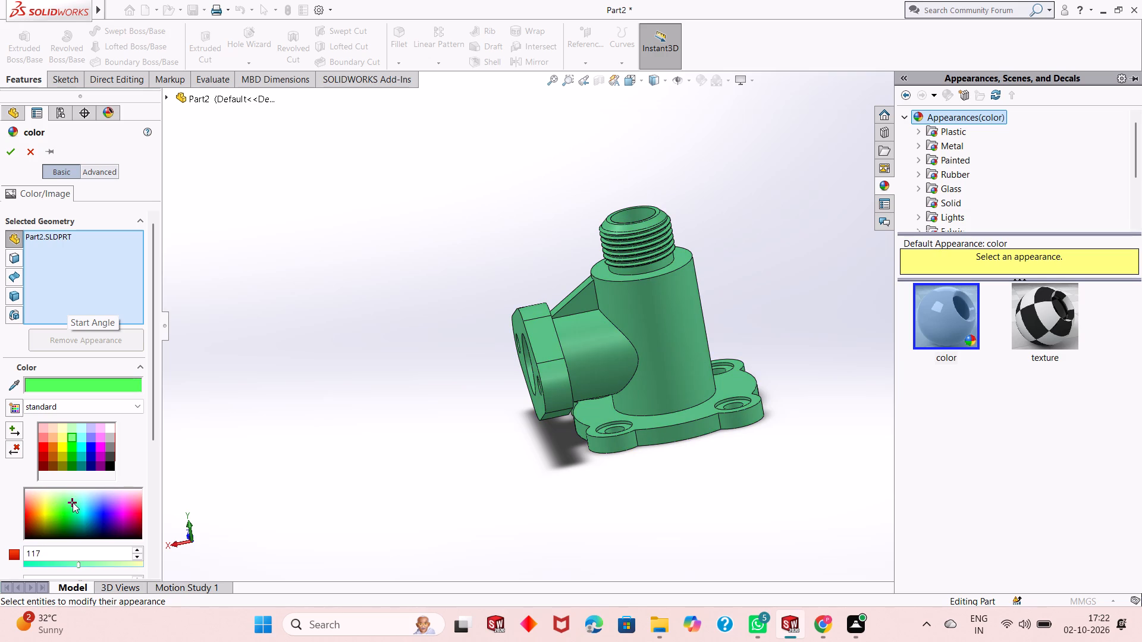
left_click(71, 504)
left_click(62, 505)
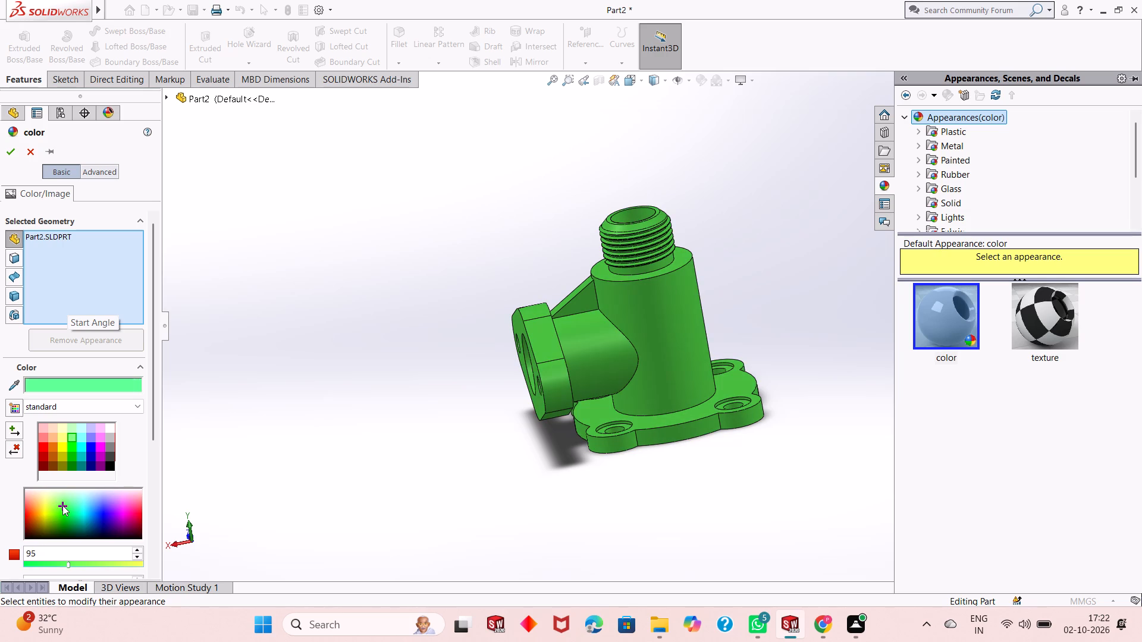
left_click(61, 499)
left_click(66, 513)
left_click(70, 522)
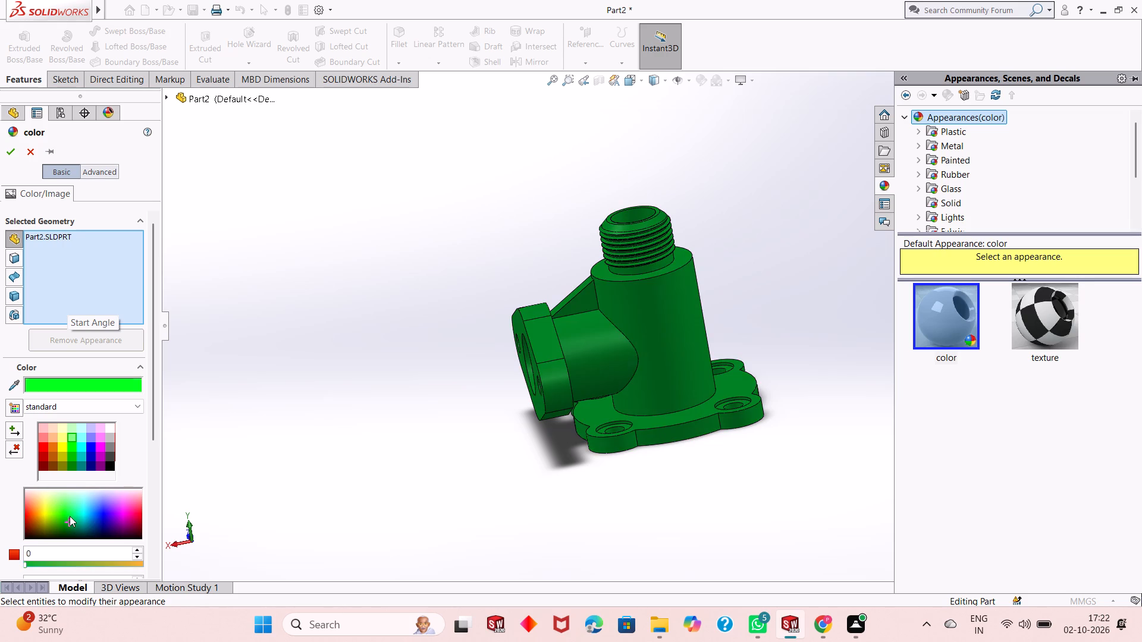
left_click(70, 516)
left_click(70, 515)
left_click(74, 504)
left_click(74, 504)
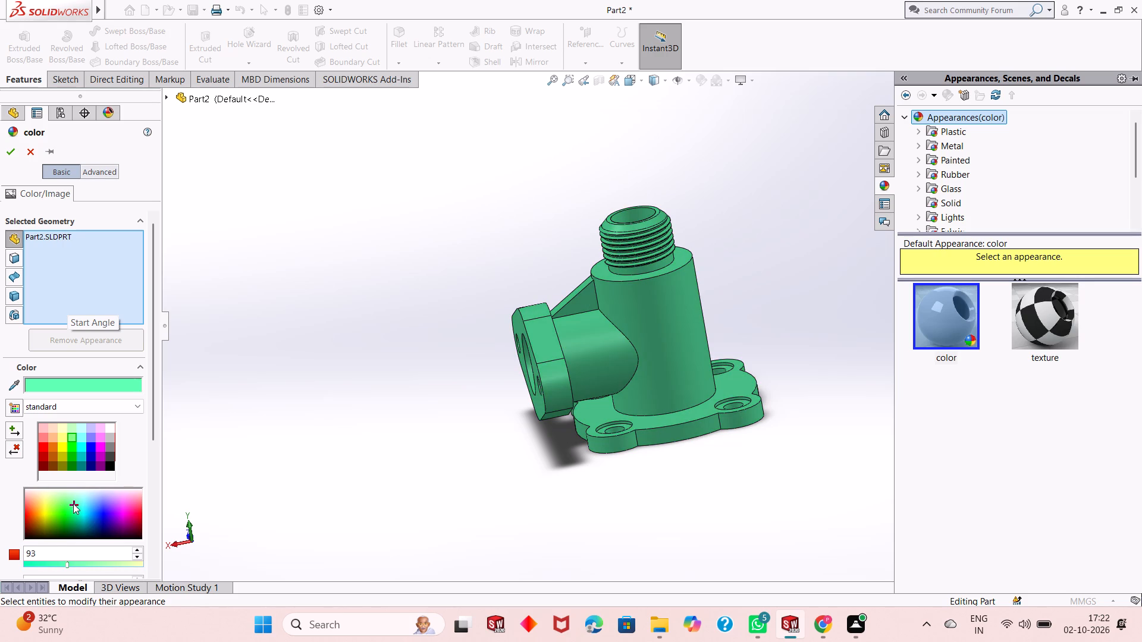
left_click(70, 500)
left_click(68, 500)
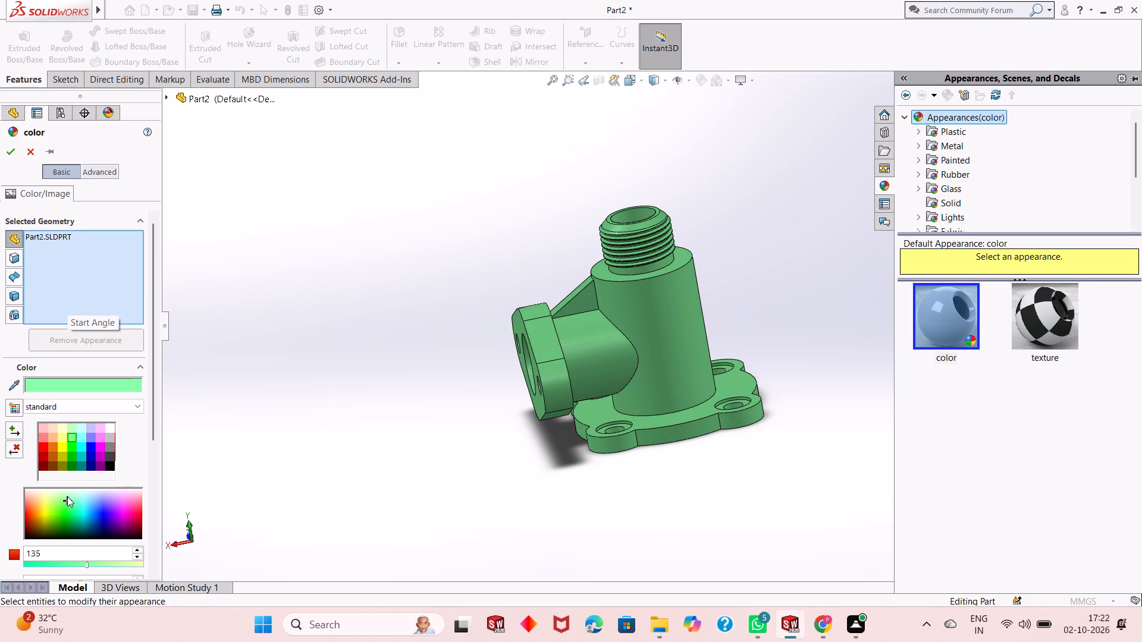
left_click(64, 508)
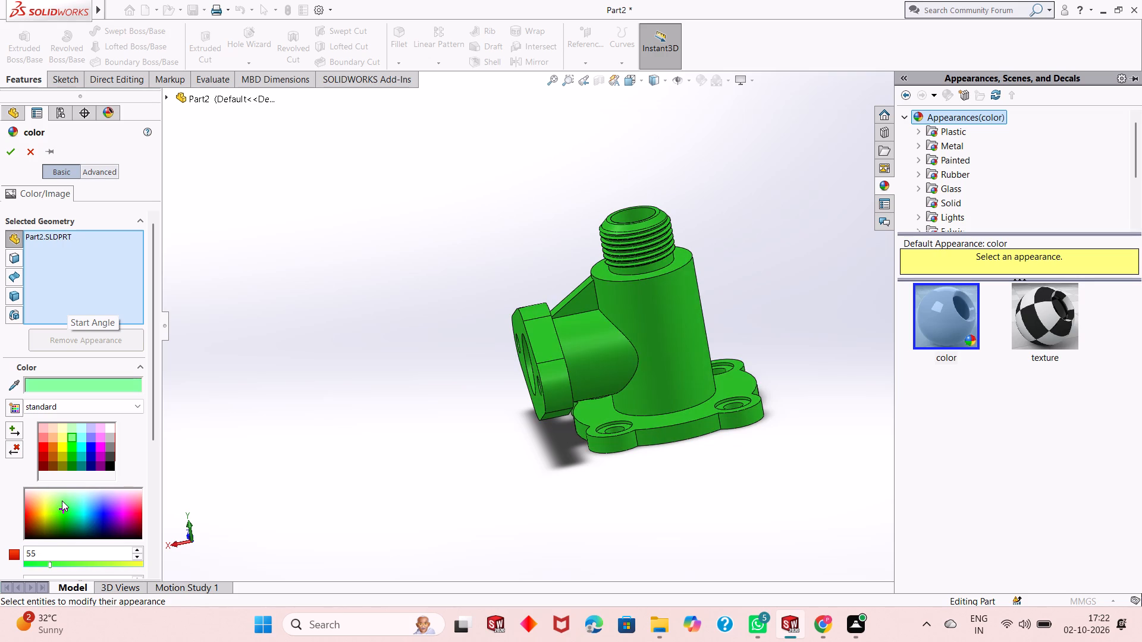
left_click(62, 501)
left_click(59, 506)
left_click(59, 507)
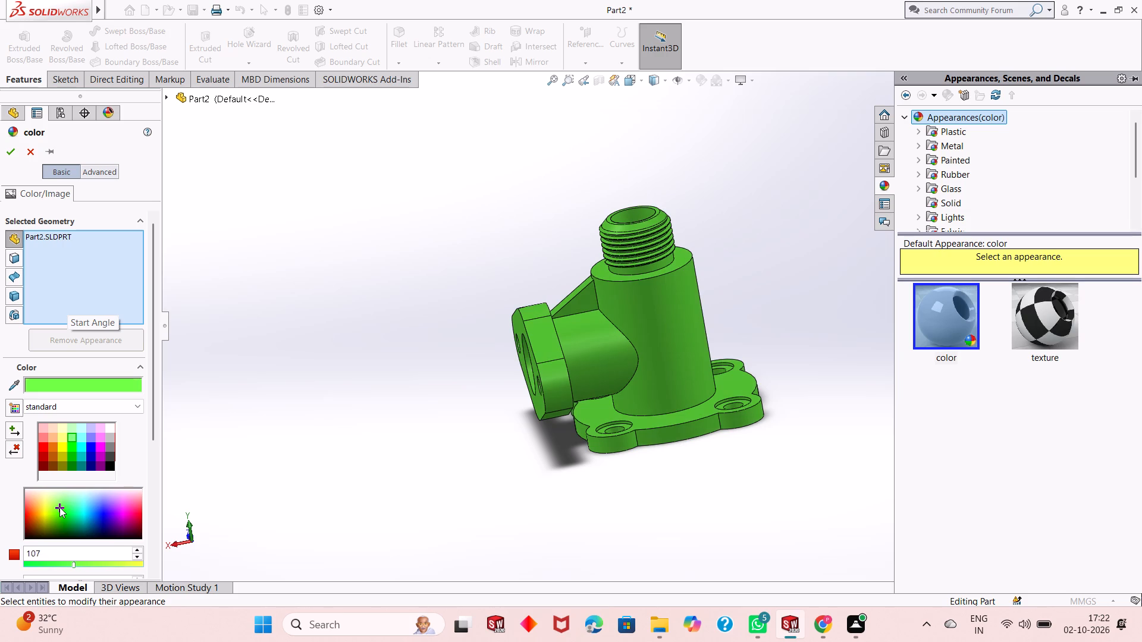
Set the whole part's color to a bluish green picked from the color spectrum.
left_click(69, 501)
left_click(73, 504)
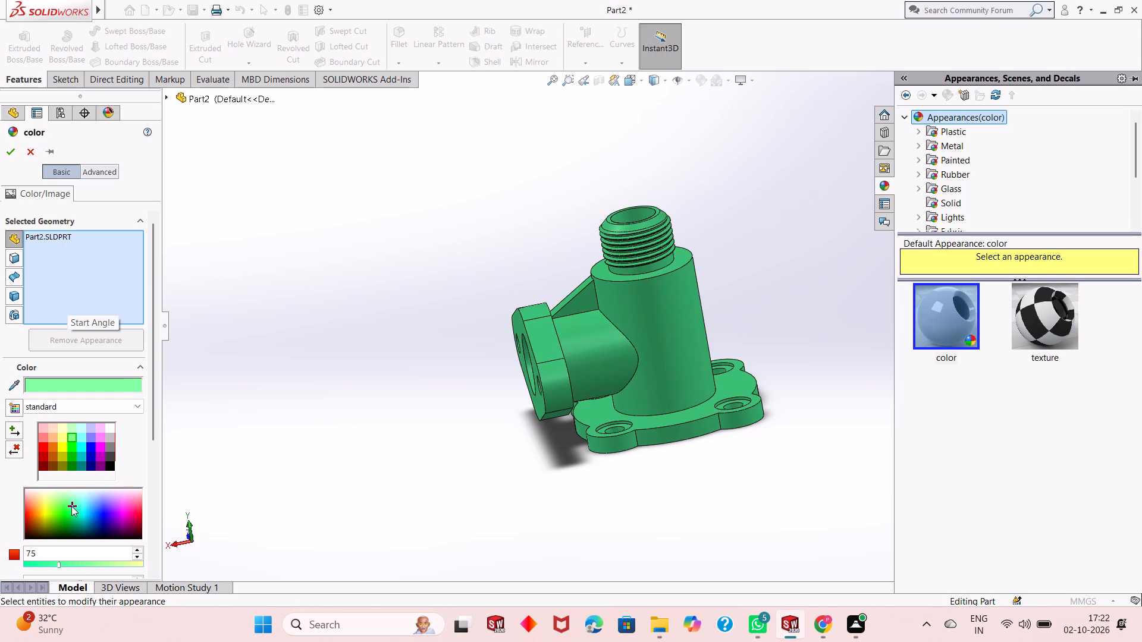
left_click(7, 151)
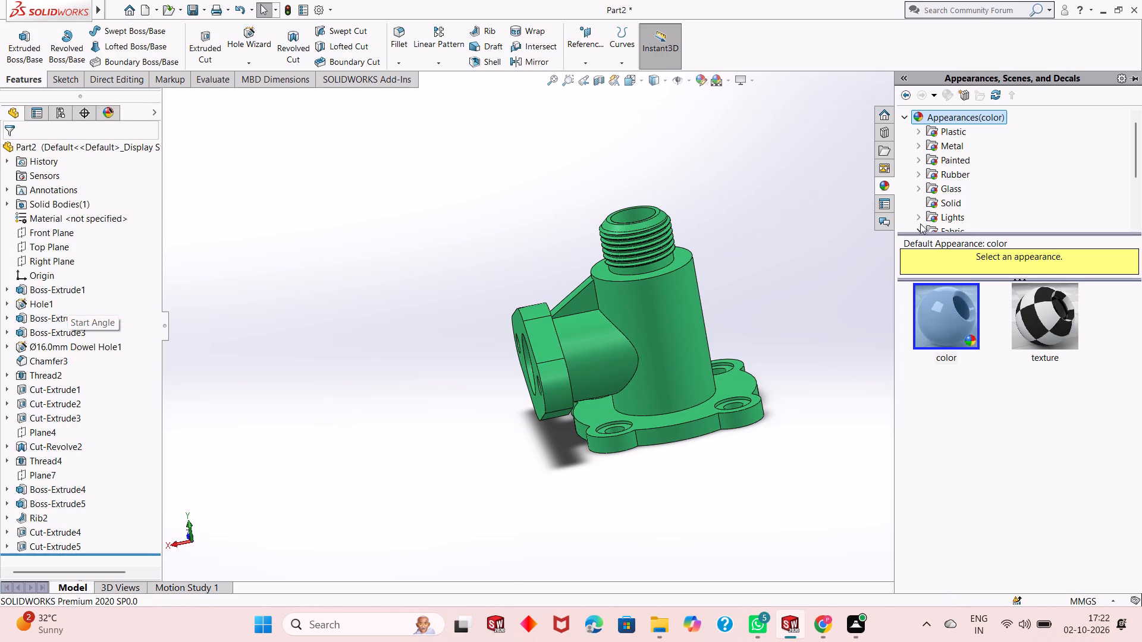
Apply the chromium plate metal appearance to the counterbored mounting hole feature (Hole1) on the base flange.
middle_click_drag(740, 348, 755, 391)
scroll(755, 392, "down", 3)
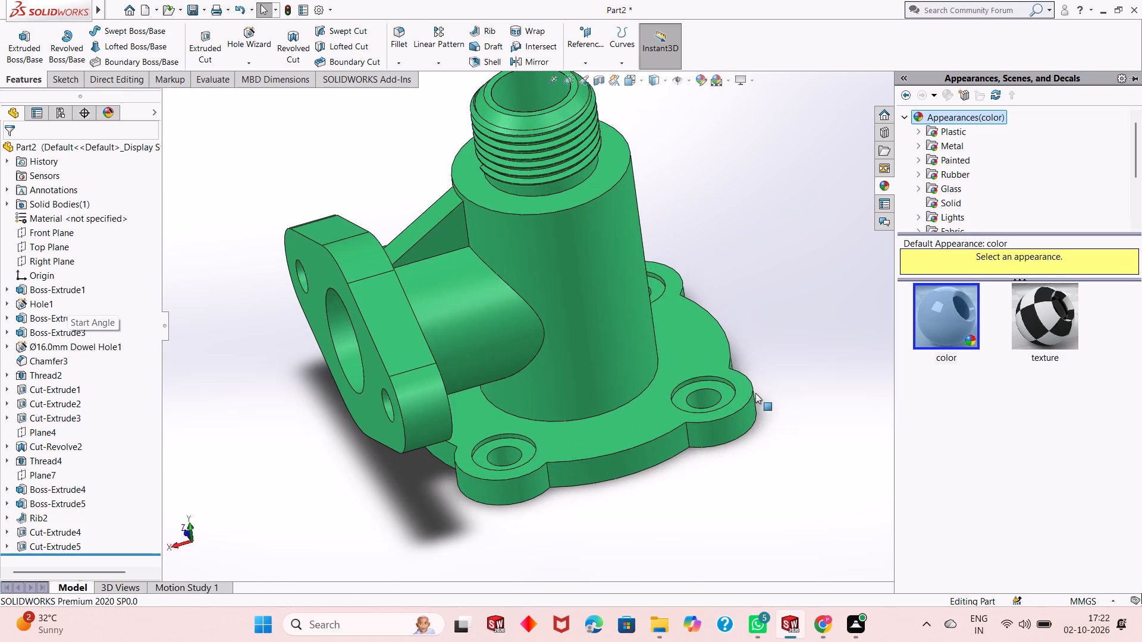
left_click(943, 146)
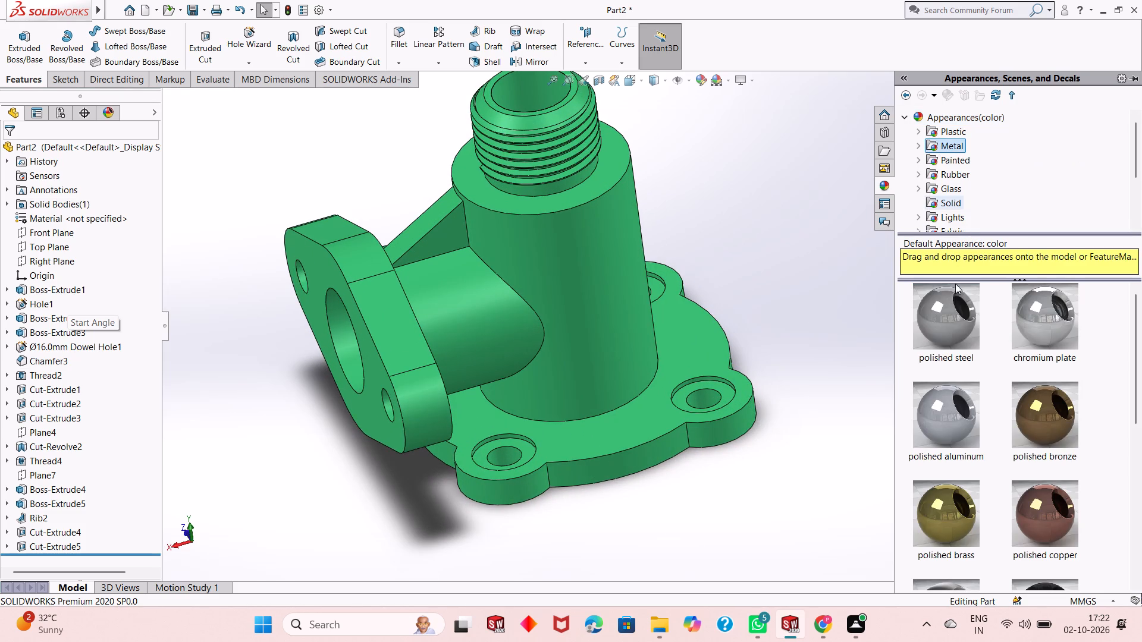
left_click_drag(970, 316, 726, 390)
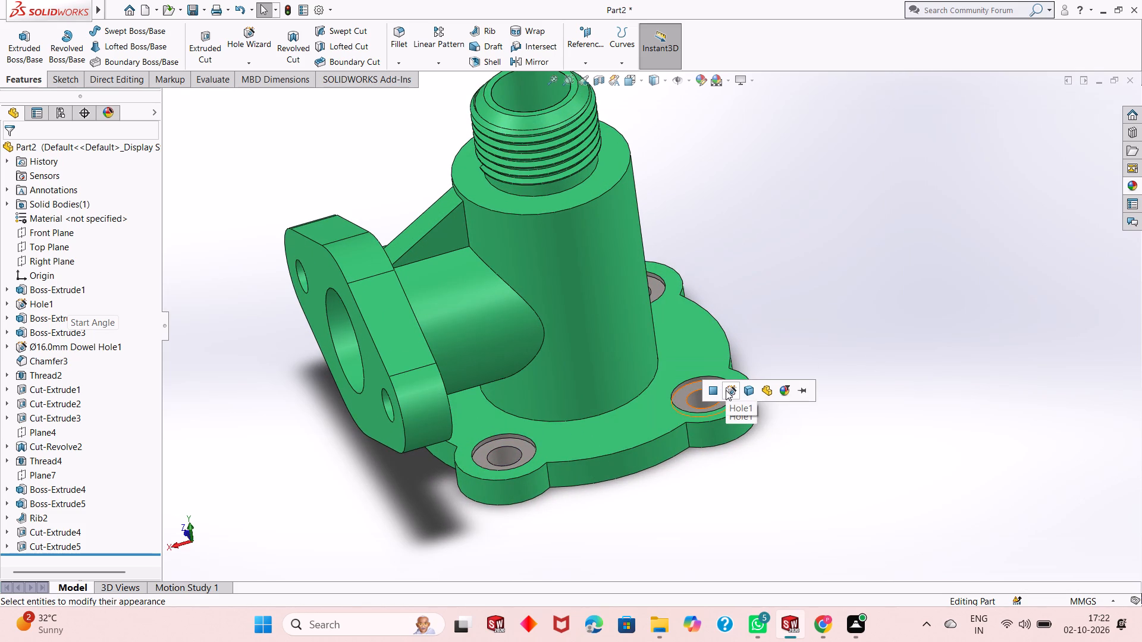
left_click(1131, 184)
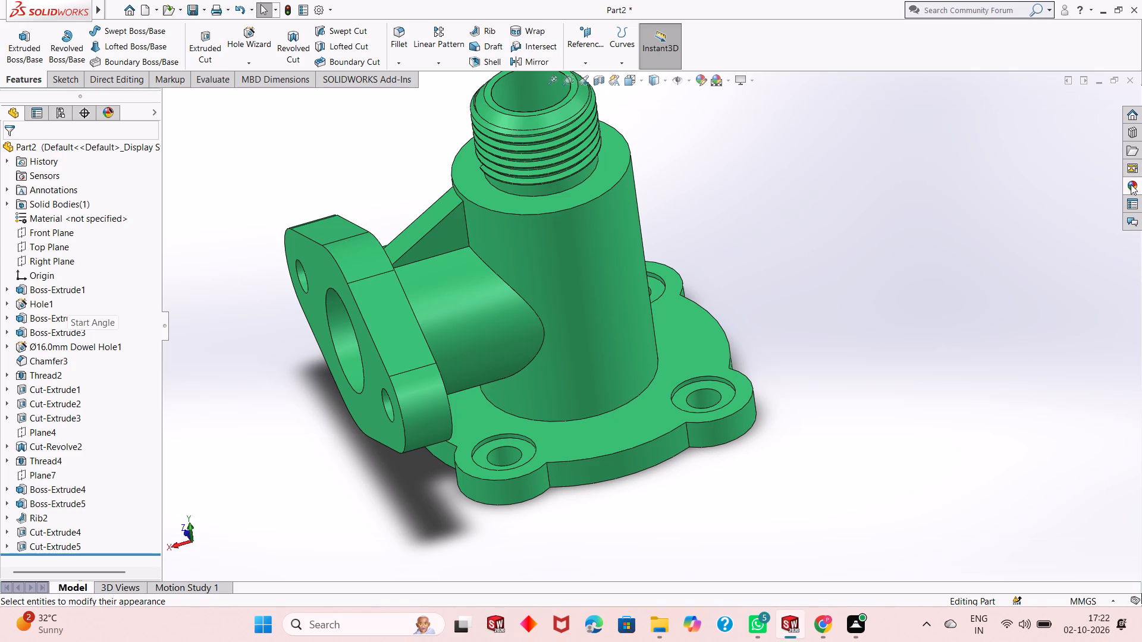
left_click_drag(1019, 335, 700, 398)
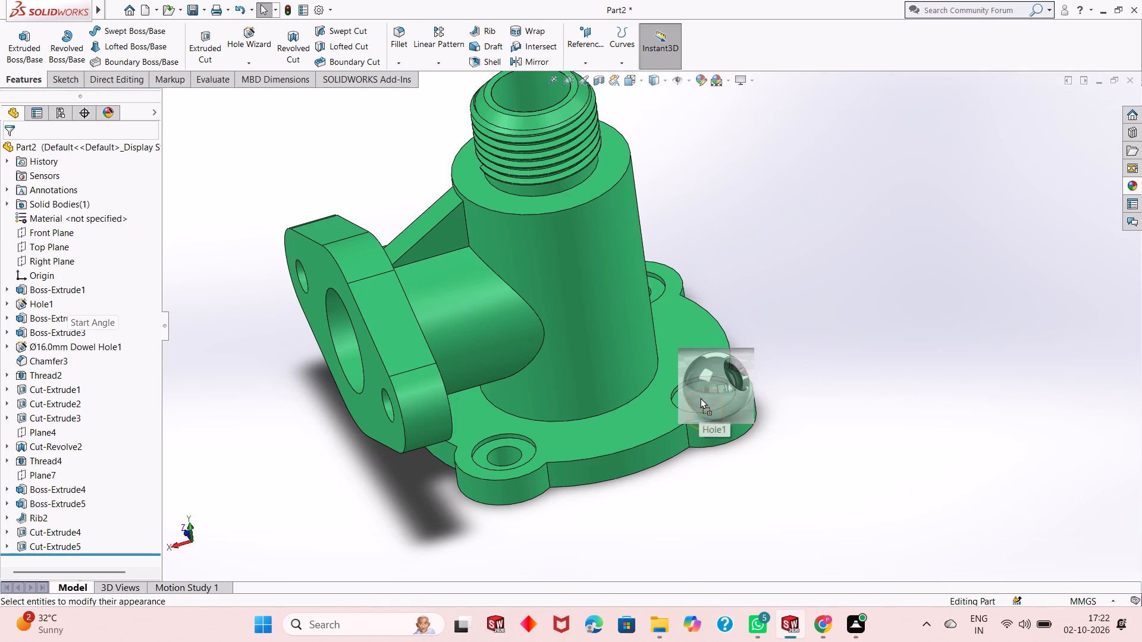
left_click_drag(700, 398, 727, 392)
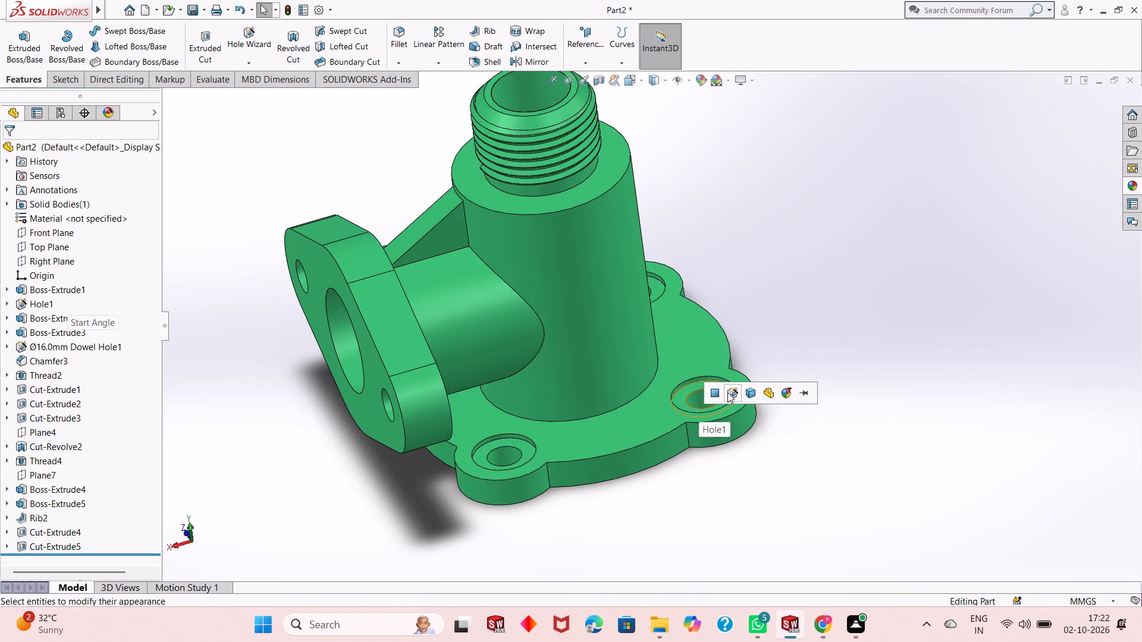
left_click(727, 392)
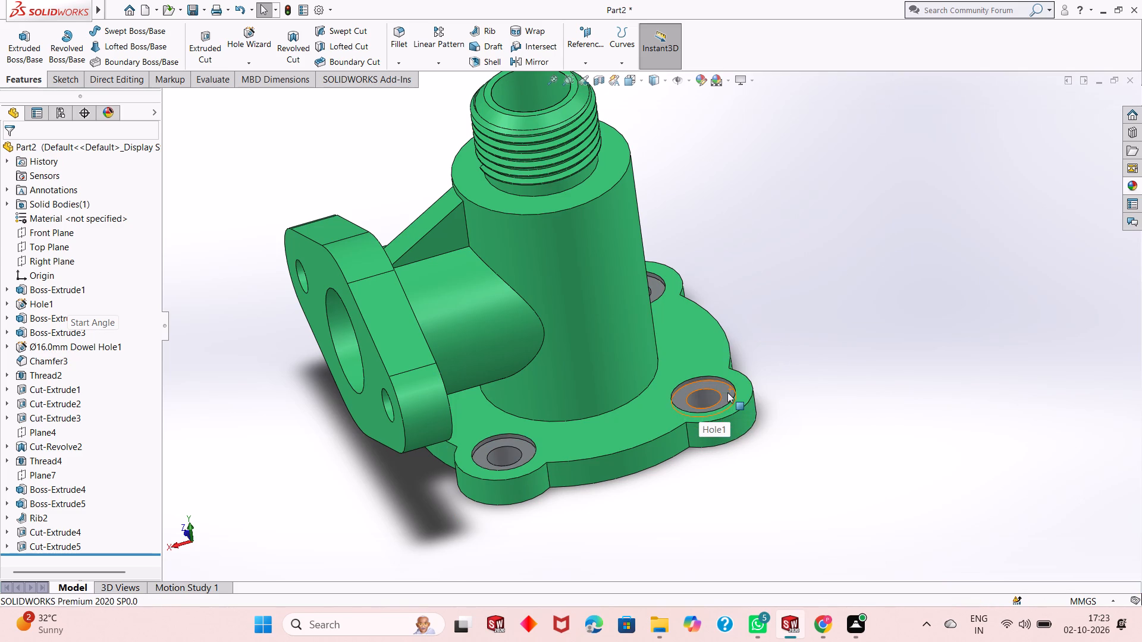
Apply the chromium plate appearance to the external thread feature on the neck.
scroll(539, 518, "up", 1)
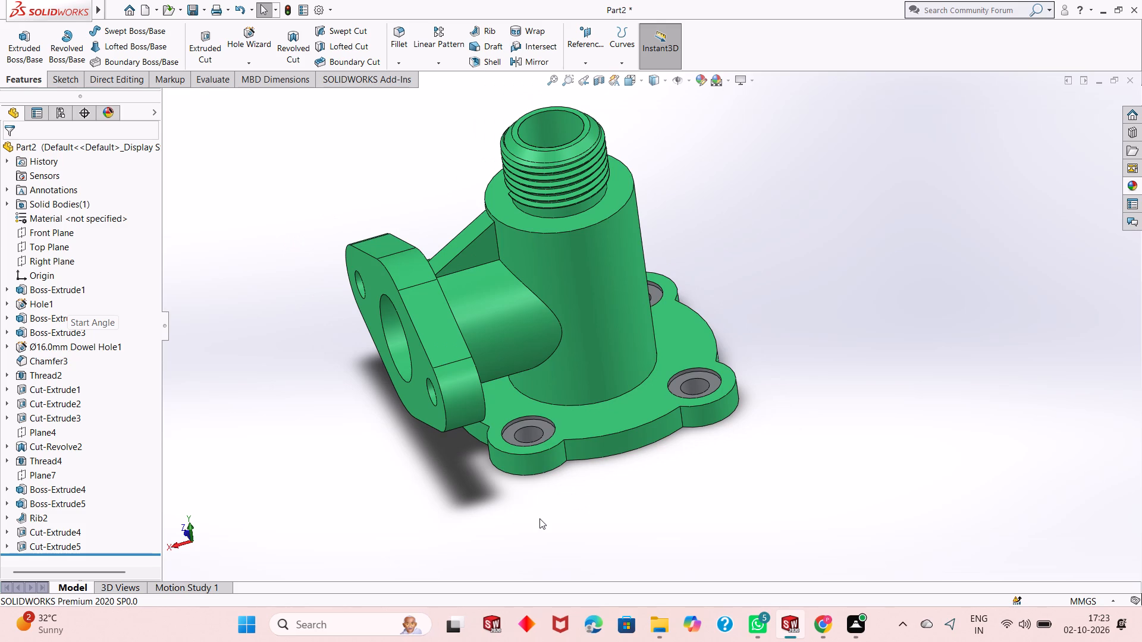
scroll(555, 152, "up", 2)
scroll(555, 150, "down", 3)
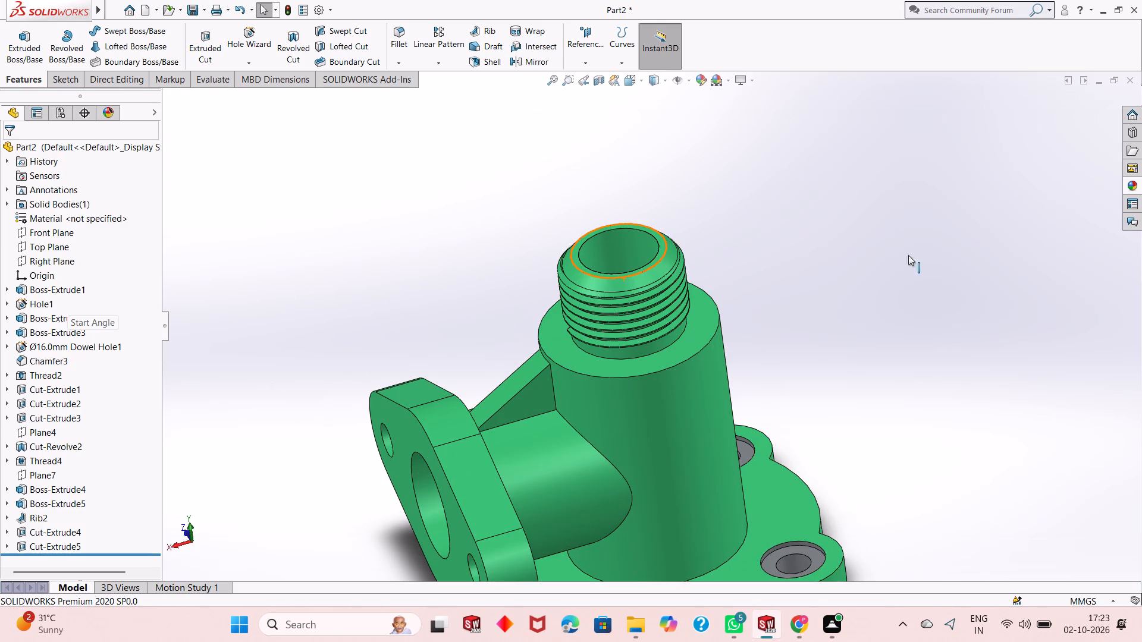
left_click(1136, 182)
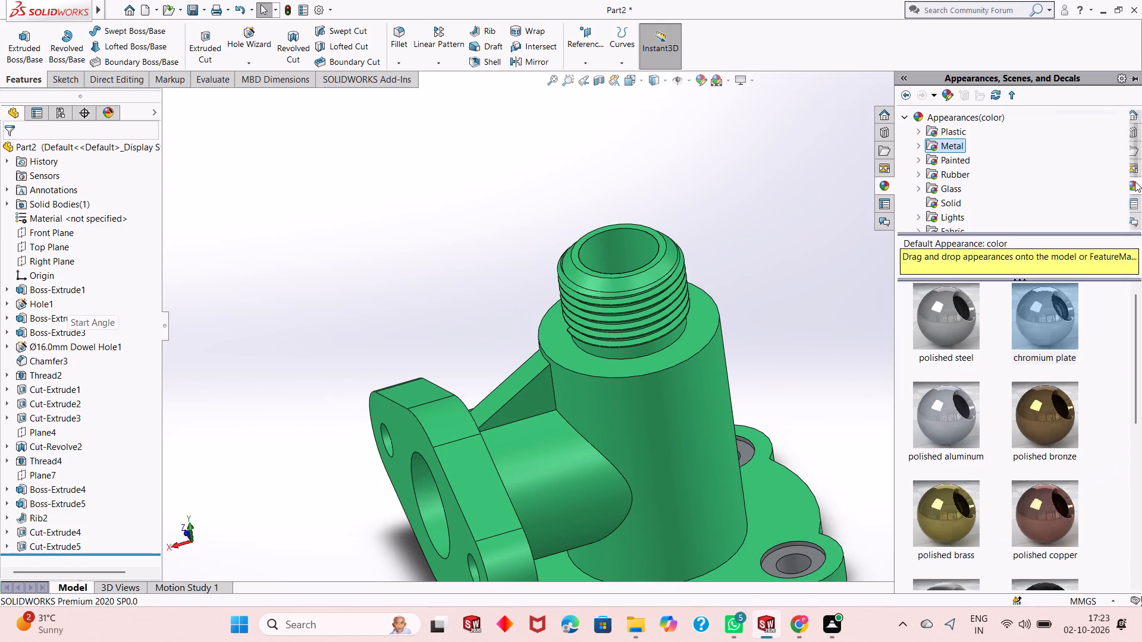
left_click_drag(1049, 334, 634, 325)
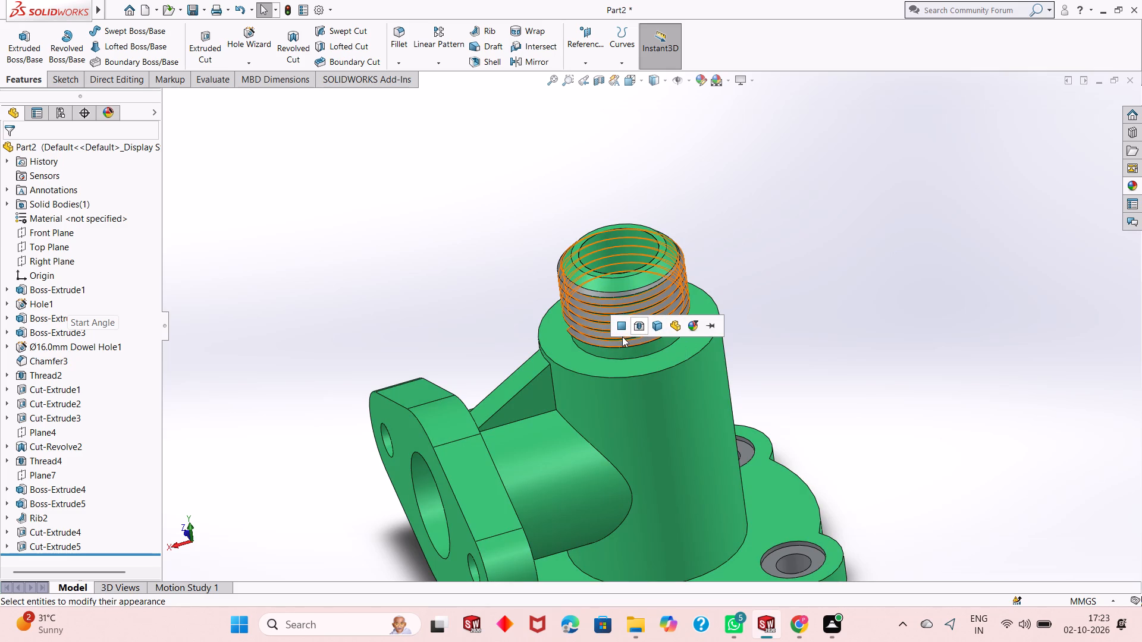
left_click(640, 326)
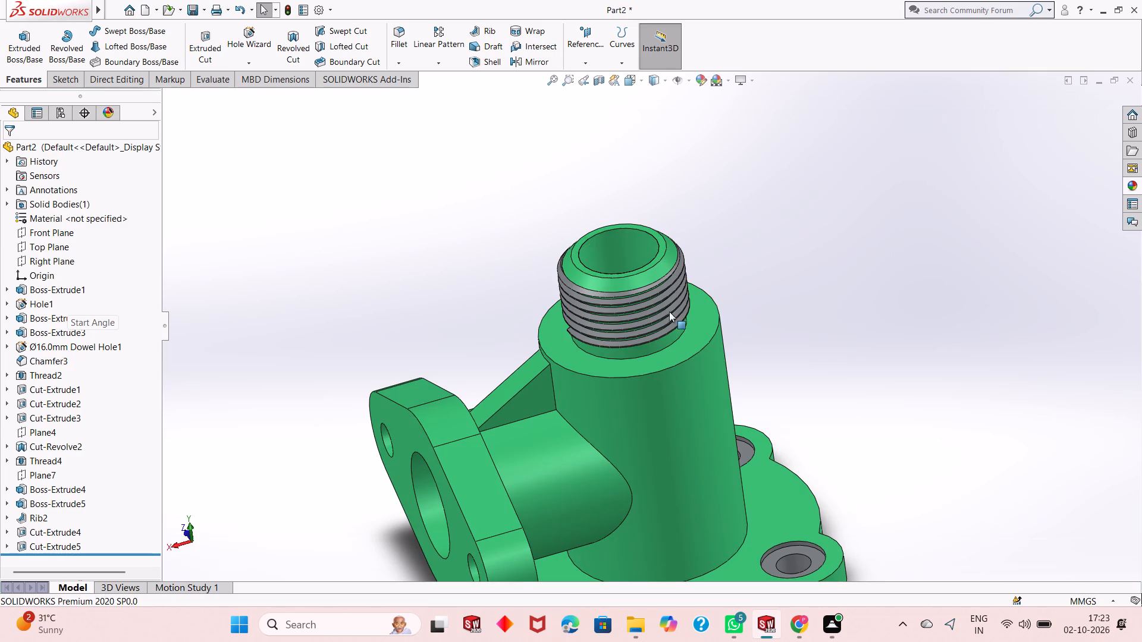
Apply the chromium plate appearance to the chamfer feature at the top of the threaded neck.
left_click(1128, 187)
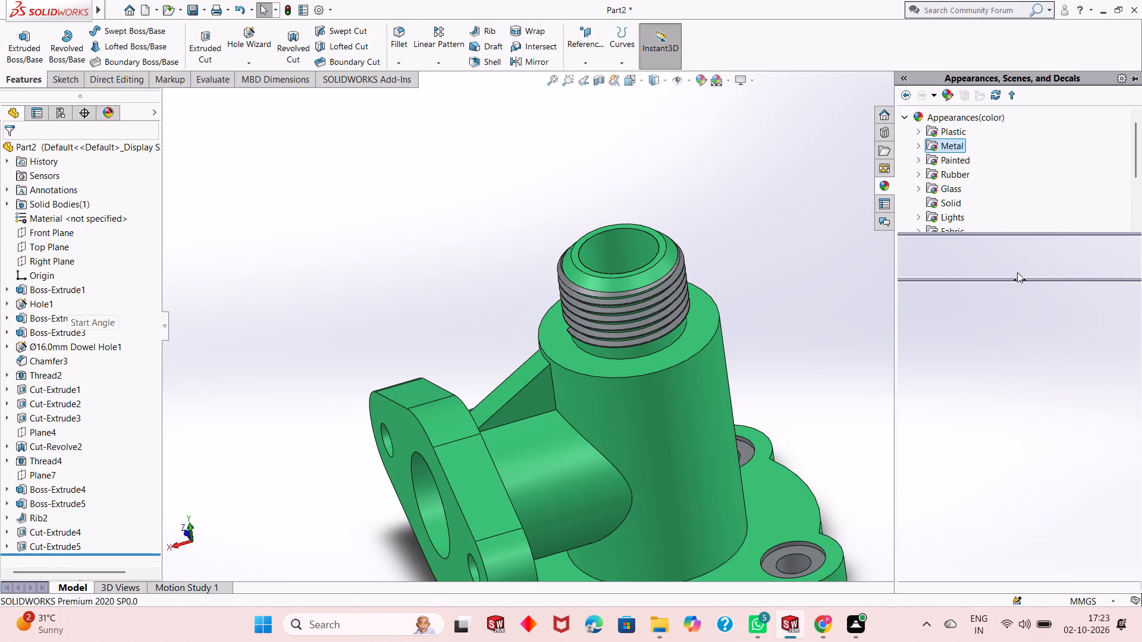
left_click_drag(1033, 322, 608, 282)
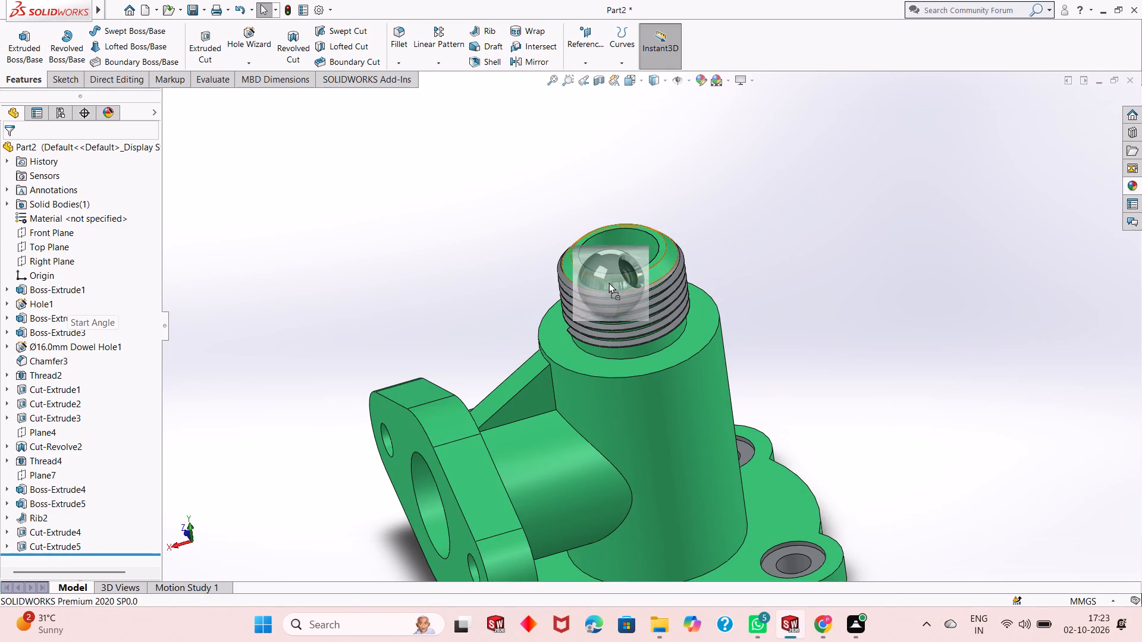
left_click_drag(608, 282, 608, 284)
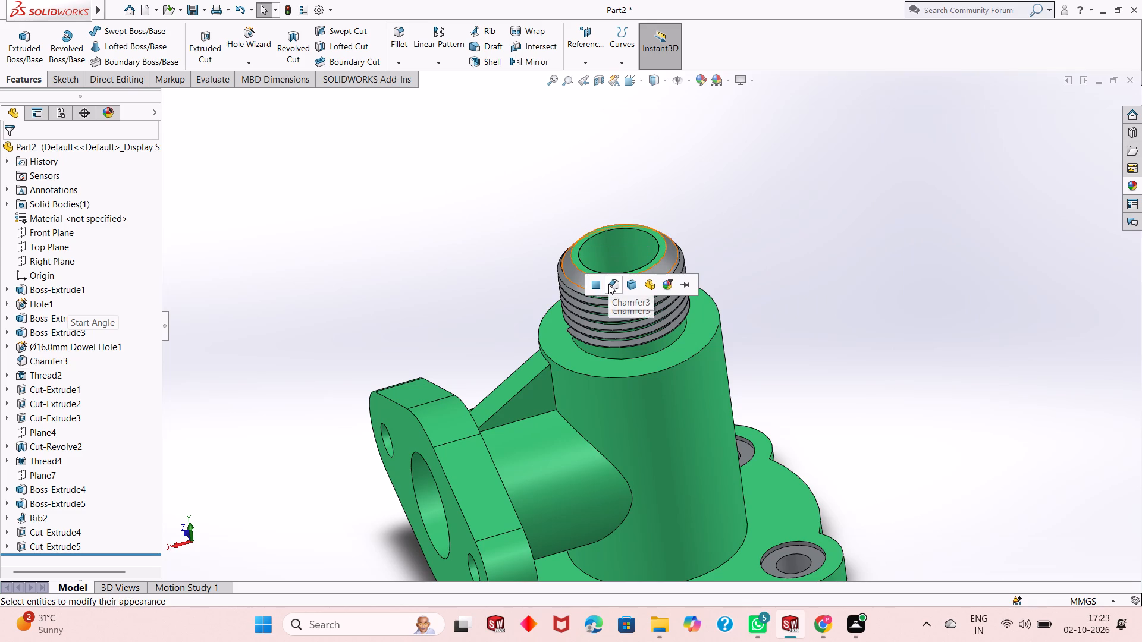
left_click(608, 284)
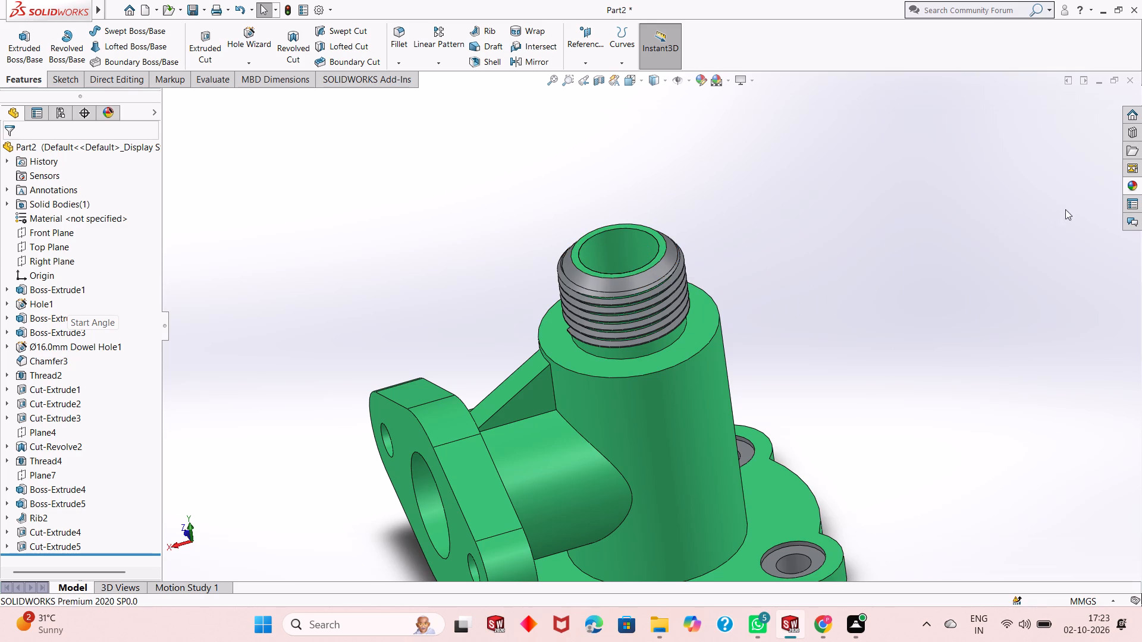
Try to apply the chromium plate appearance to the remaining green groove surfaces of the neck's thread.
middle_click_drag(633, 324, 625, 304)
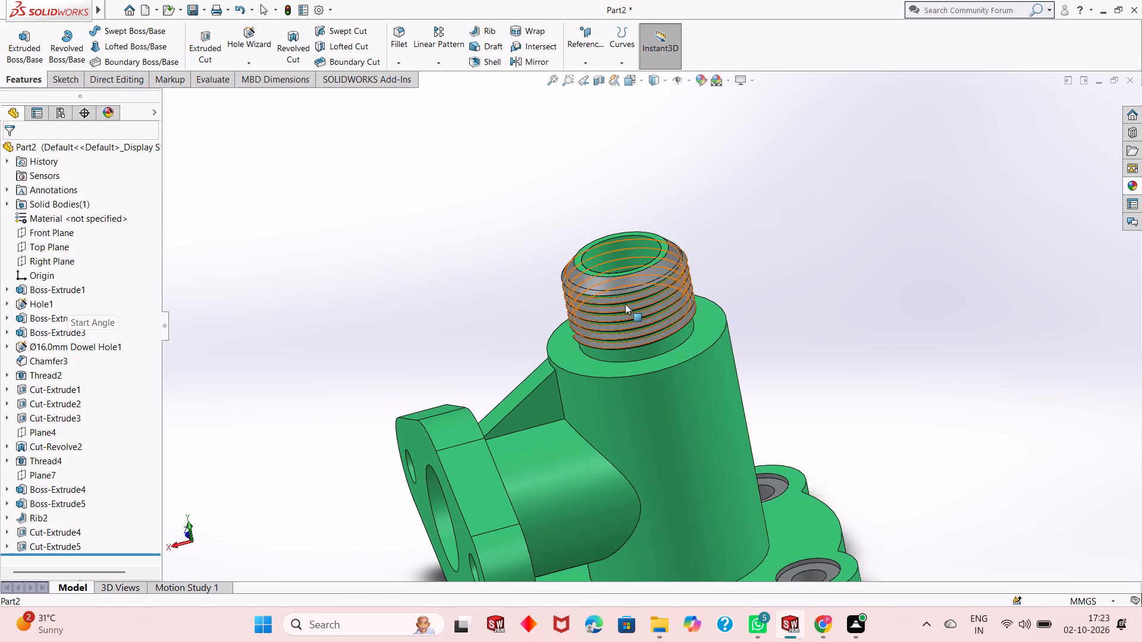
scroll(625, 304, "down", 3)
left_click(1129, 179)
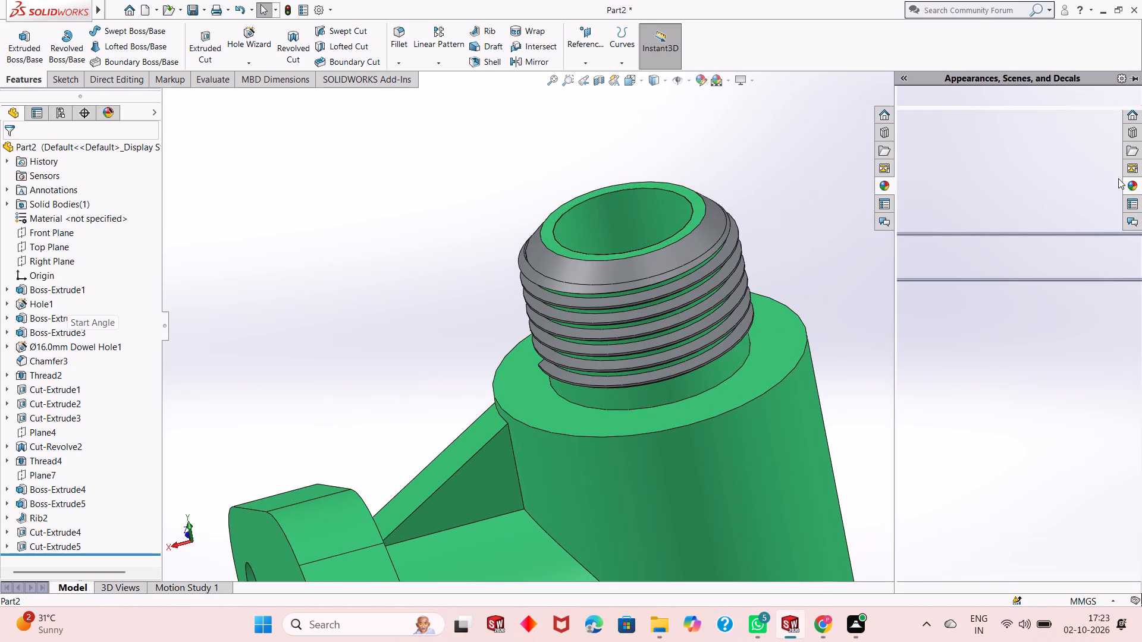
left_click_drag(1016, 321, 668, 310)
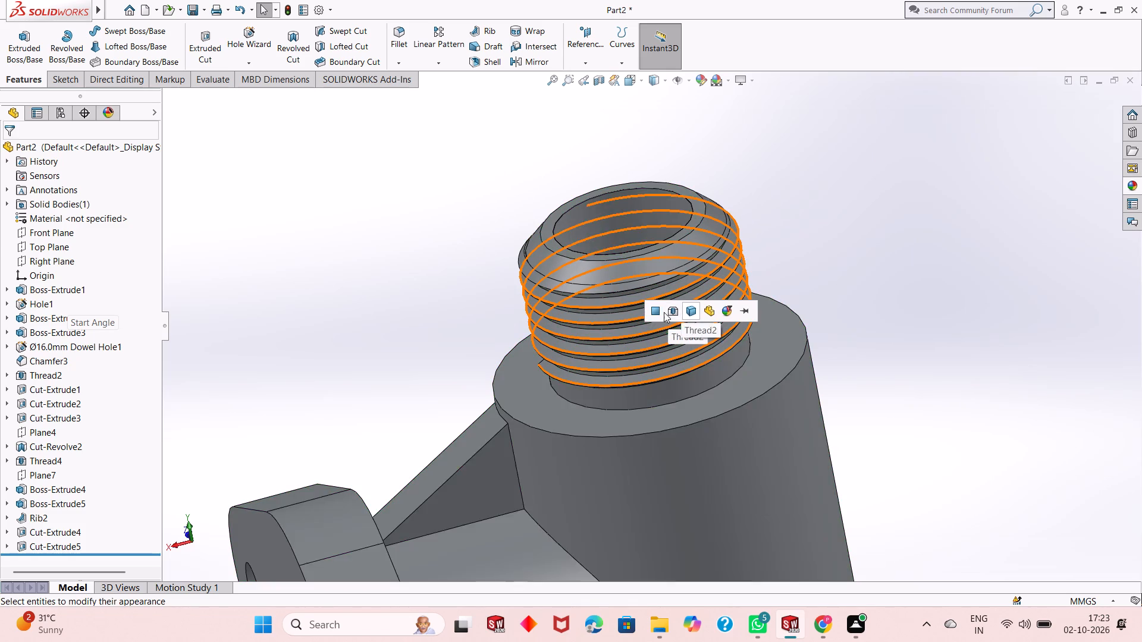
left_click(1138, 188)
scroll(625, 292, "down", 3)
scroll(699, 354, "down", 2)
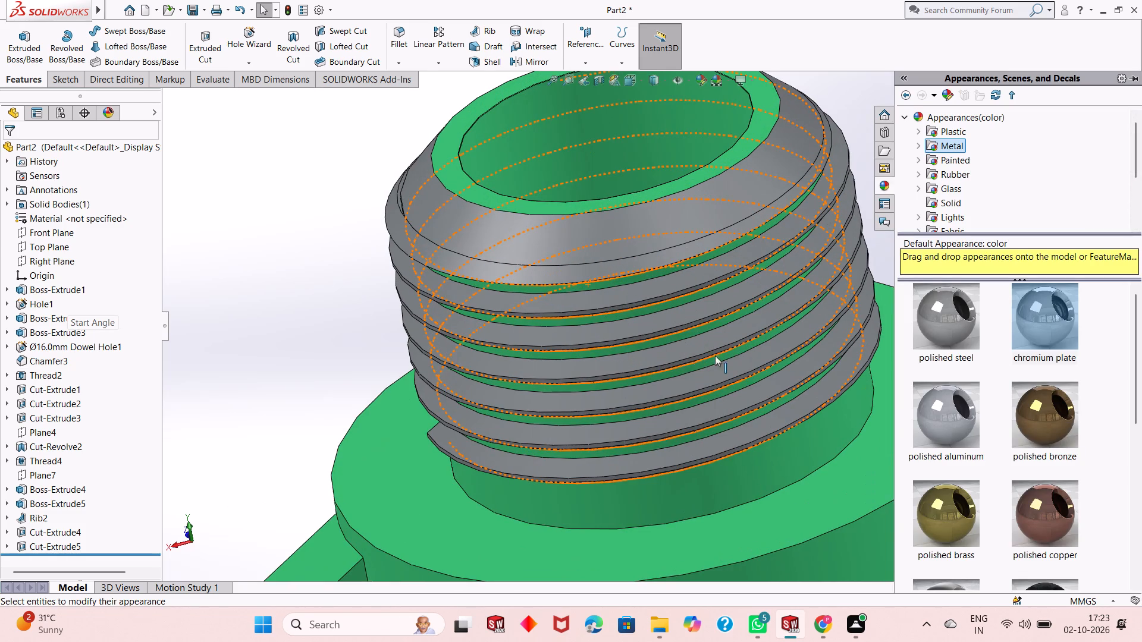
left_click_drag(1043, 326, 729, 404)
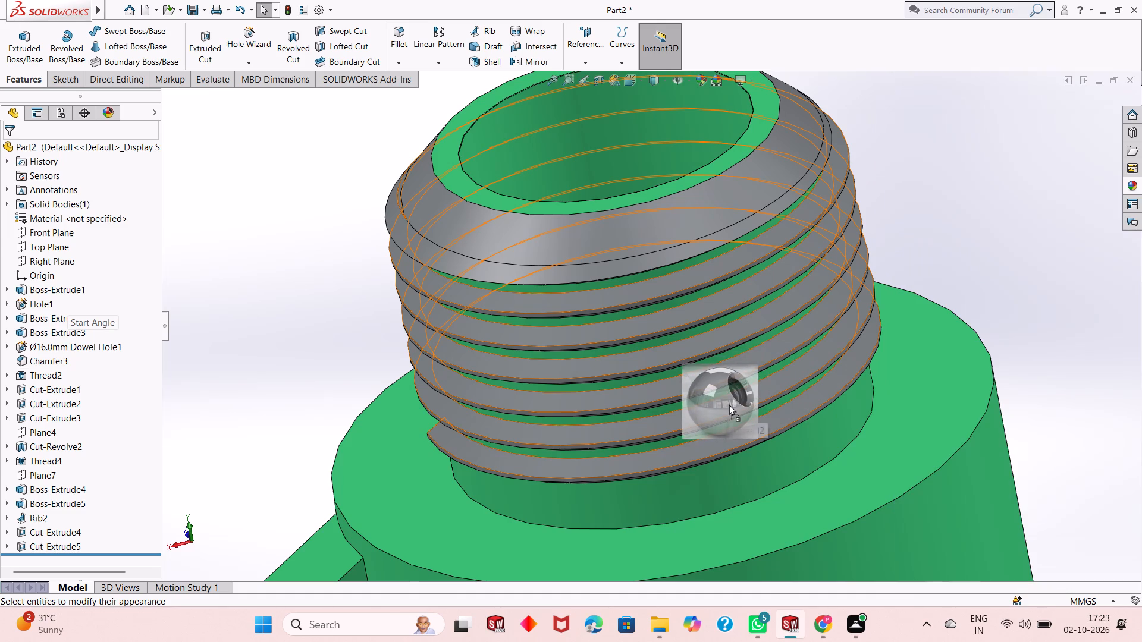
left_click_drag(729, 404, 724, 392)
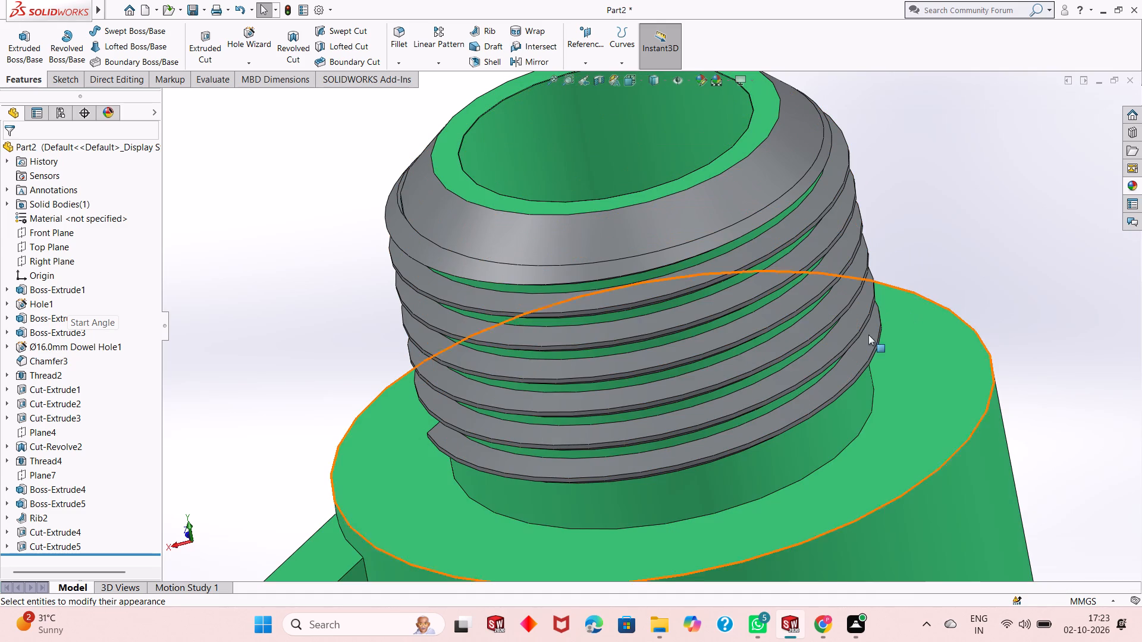
Apply the chromium plate appearance to the 16 mm dowel hole feature inside the threaded neck.
scroll(655, 457, "up", 3)
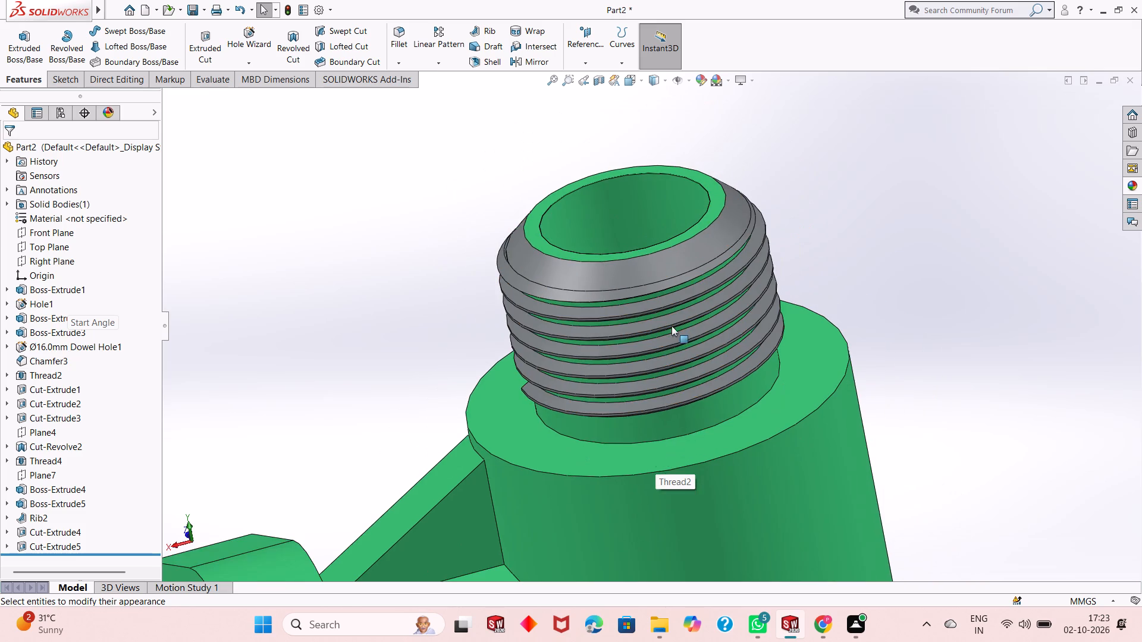
middle_click_drag(672, 326, 655, 474)
scroll(654, 474, "up", 1)
scroll(669, 388, "up", 1)
middle_click_drag(669, 387, 697, 336)
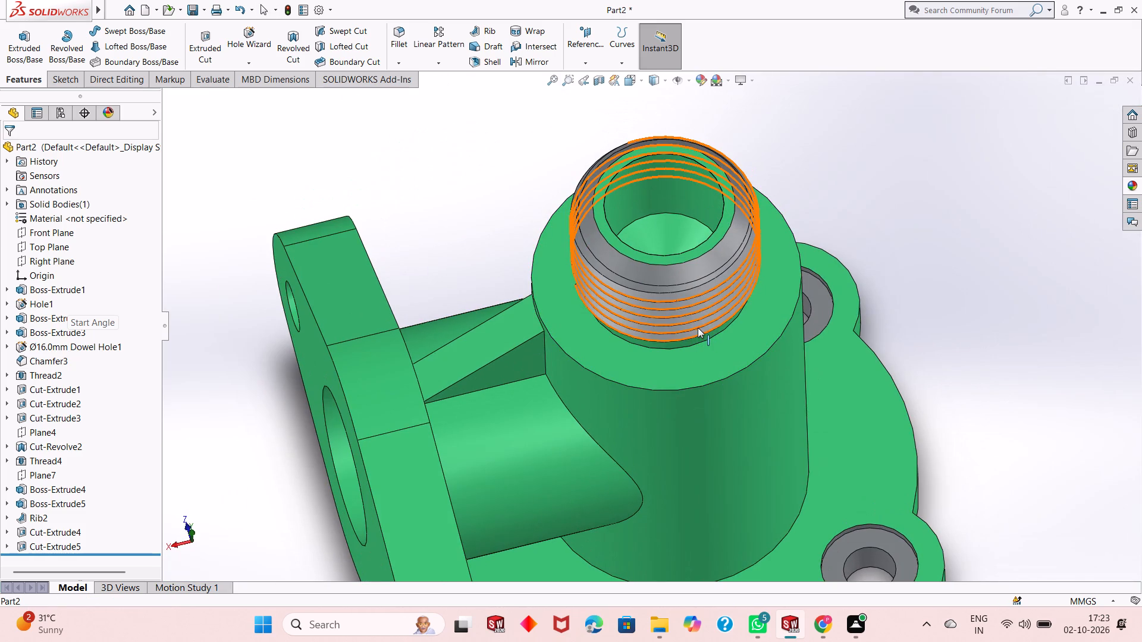
scroll(698, 327, "up", 1)
middle_click_drag(699, 326, 699, 295)
scroll(668, 206, "down", 2)
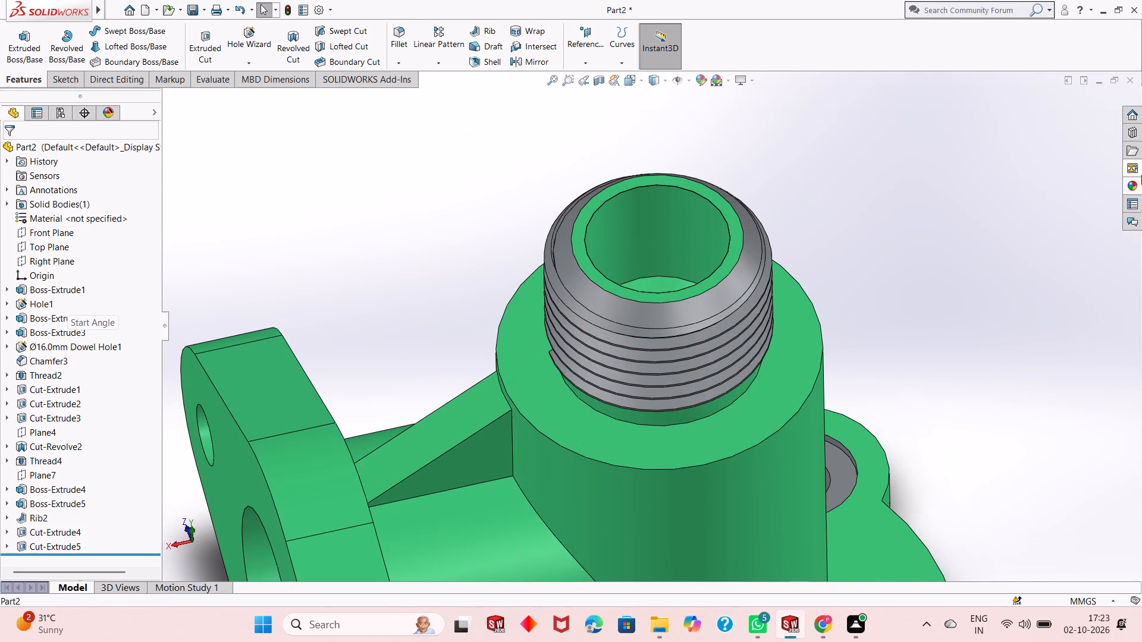
left_click(1138, 185)
left_click_drag(1056, 325, 644, 211)
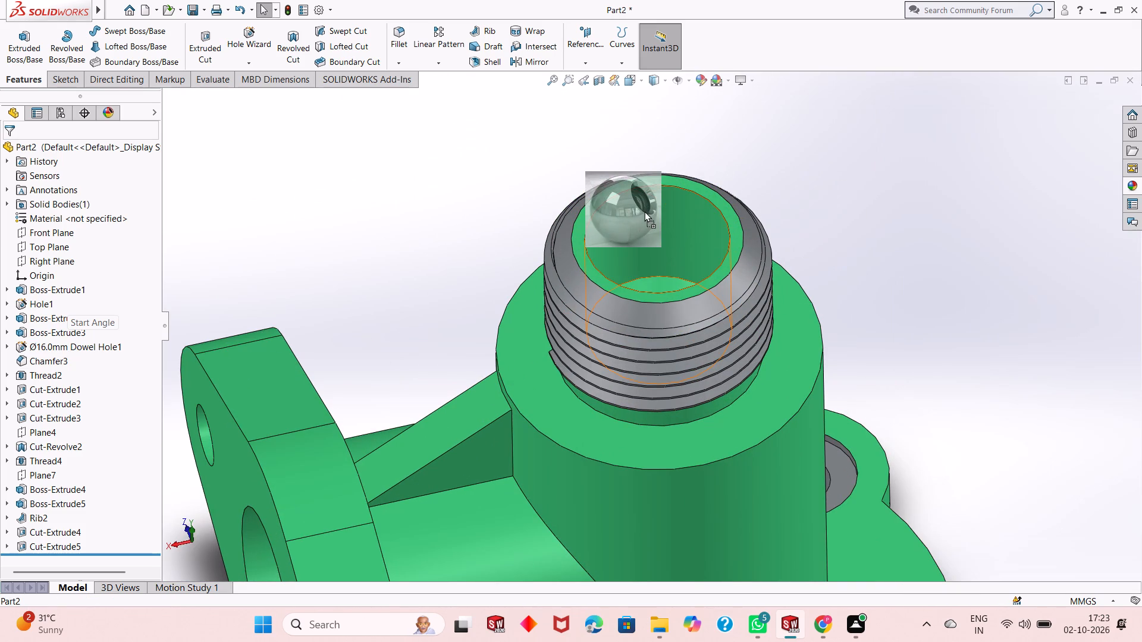
left_click_drag(644, 211, 642, 234)
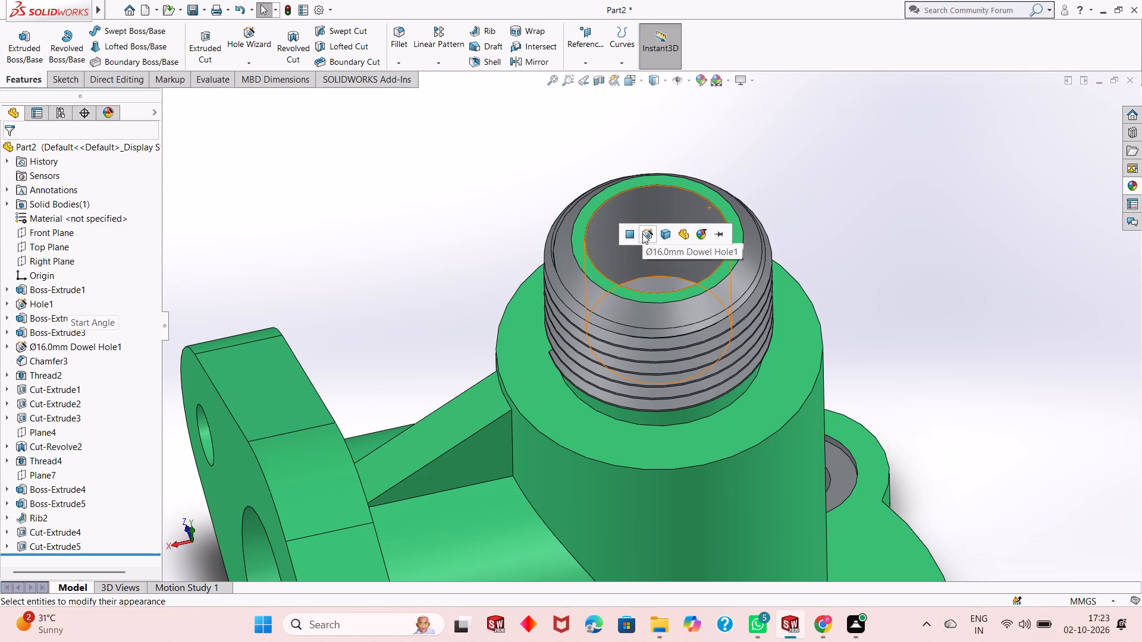
left_click(642, 234)
Apply the chromium plate appearance to the large central bore feature (Cut-Extrude4) of the side flange.
scroll(845, 308, "up", 2)
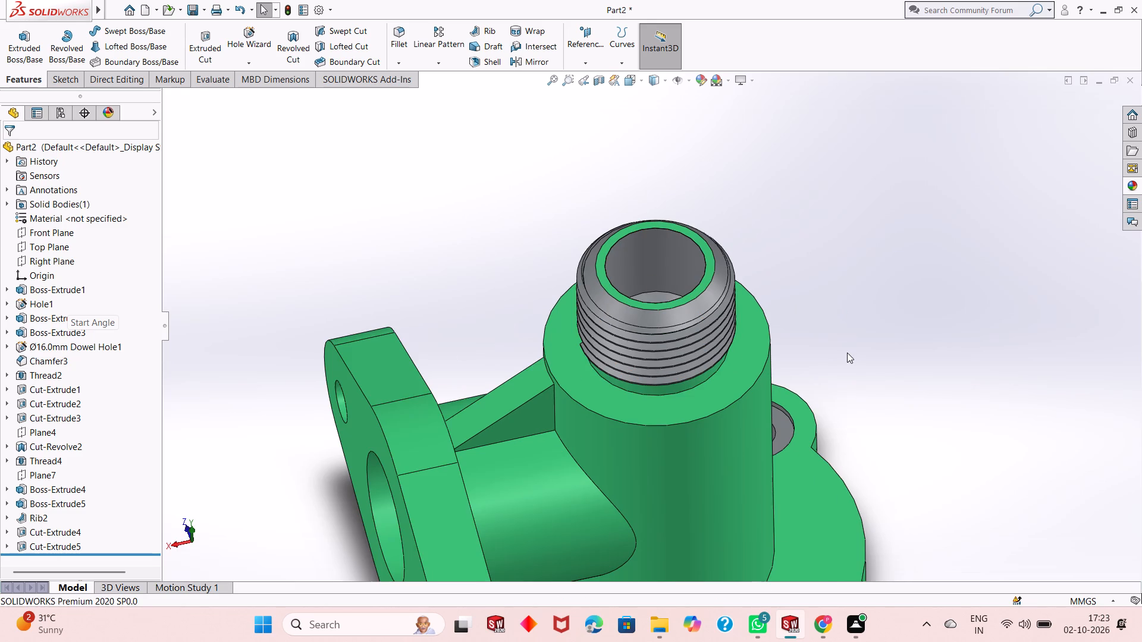
scroll(847, 353, "up", 3)
middle_click_drag(814, 414, 816, 320)
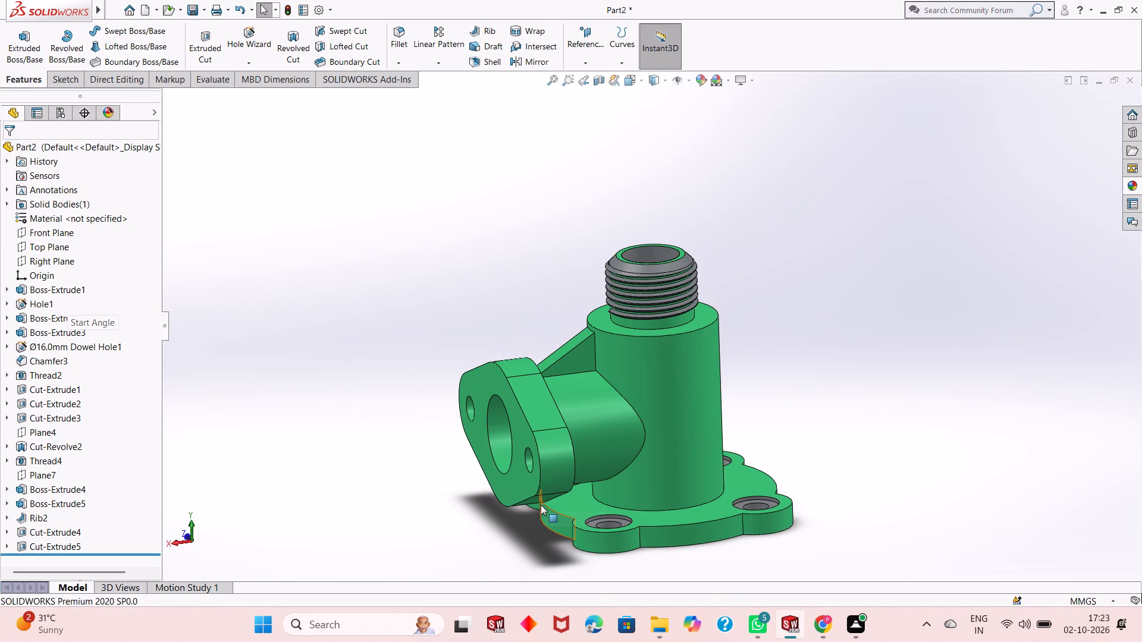
middle_click_drag(541, 505, 585, 483)
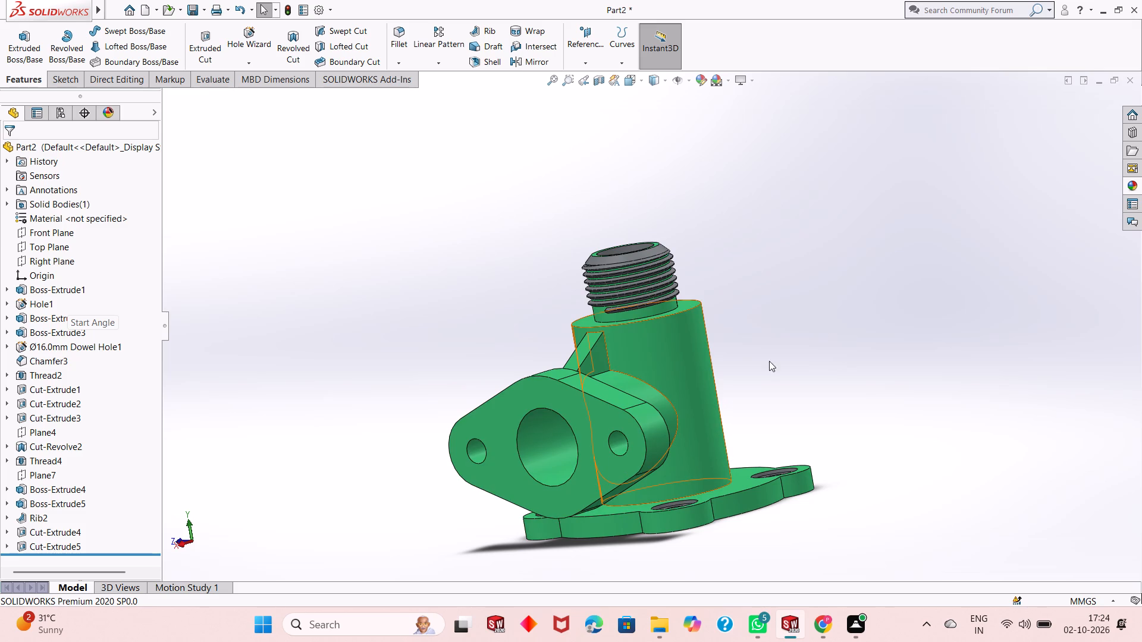
left_click(1141, 184)
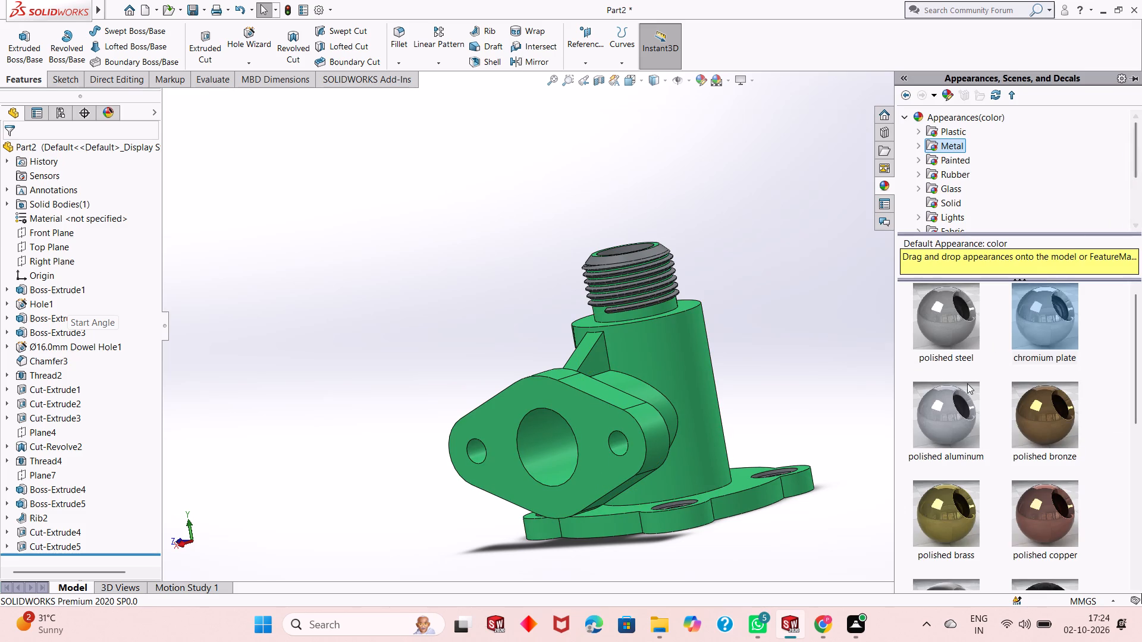
left_click_drag(1046, 319, 548, 437)
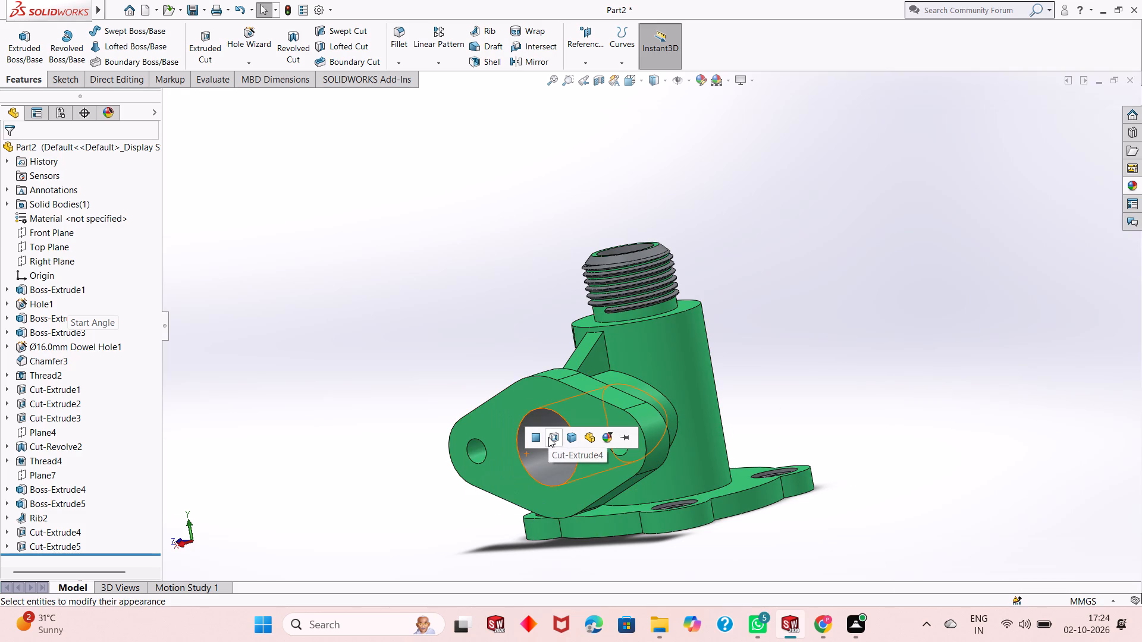
left_click(548, 437)
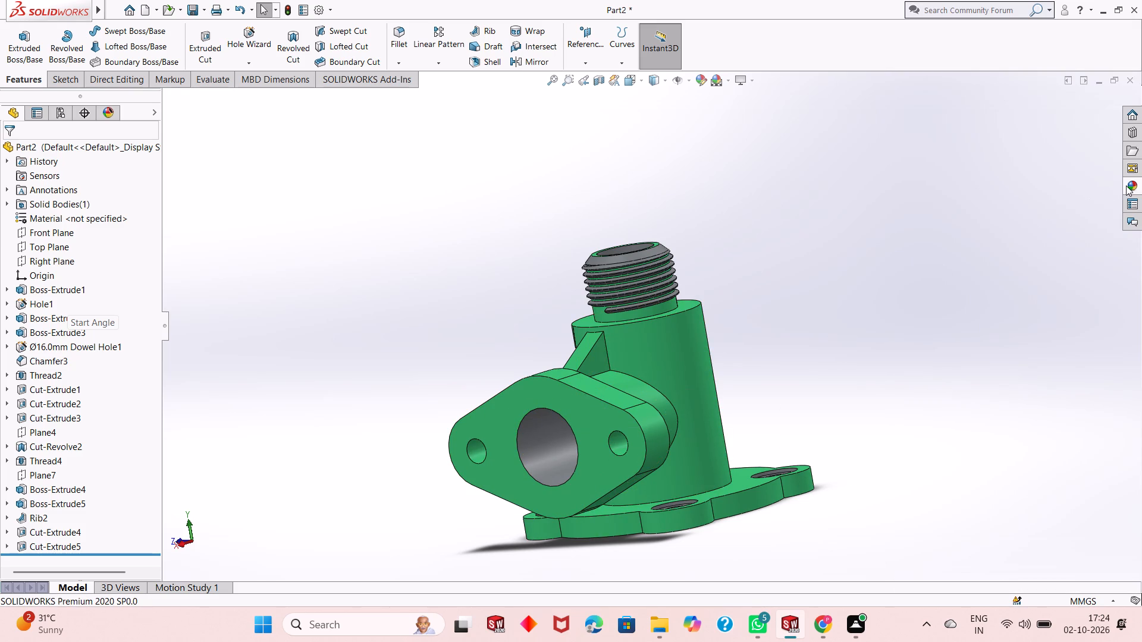
Apply the chromium plate appearance to the two small bolt holes feature (Cut-Extrude5) of the side flange.
left_click(1127, 185)
left_click_drag(1051, 320, 473, 458)
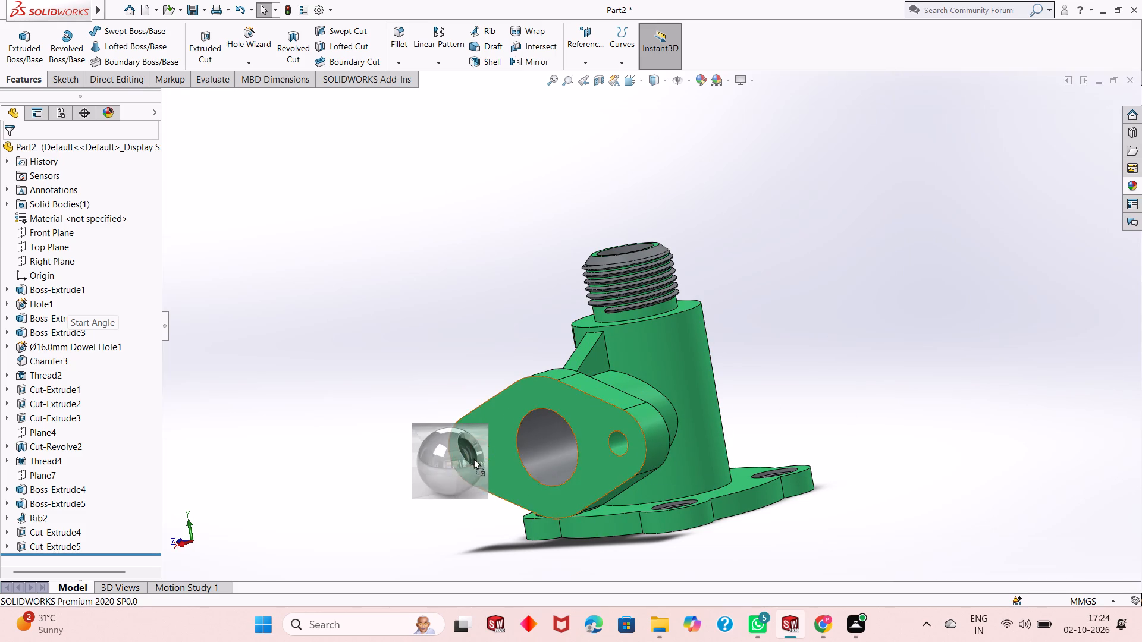
left_click_drag(473, 458, 478, 453)
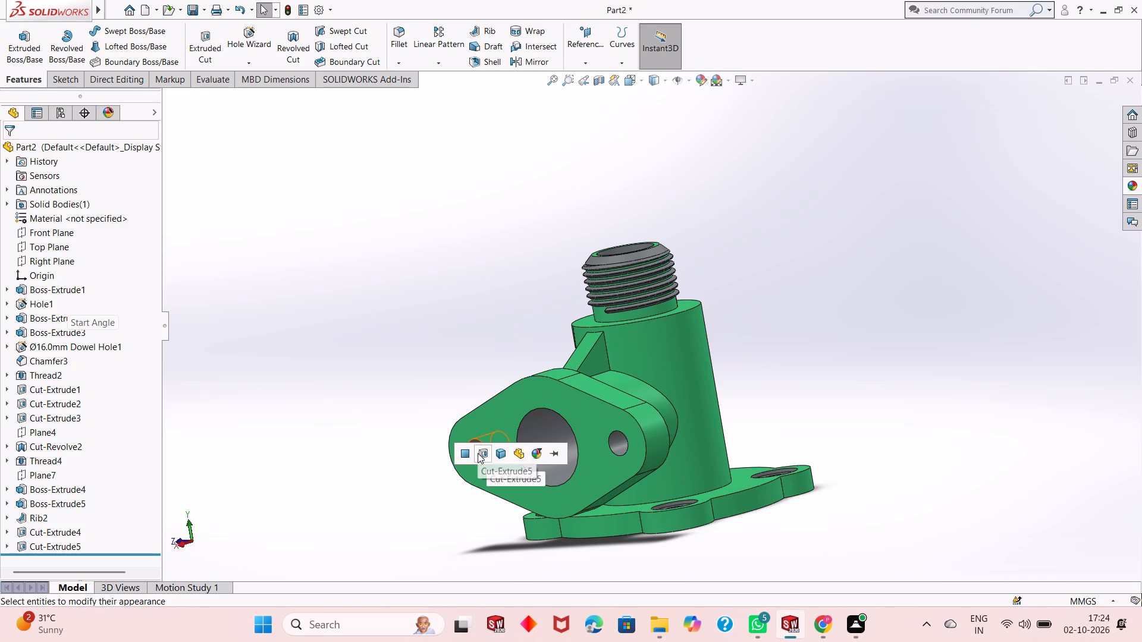
left_click(478, 453)
Examine the colored part from several sides, checking the plated bores, bolt holes and neck thread.
middle_click_drag(571, 555, 604, 490)
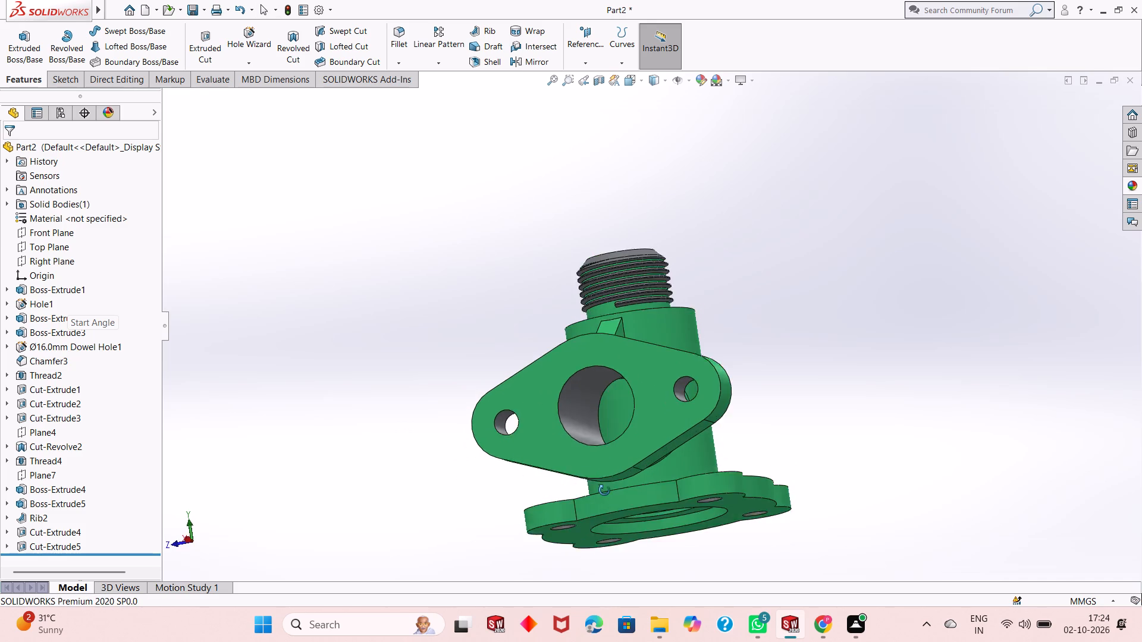
middle_click_drag(604, 490, 575, 529)
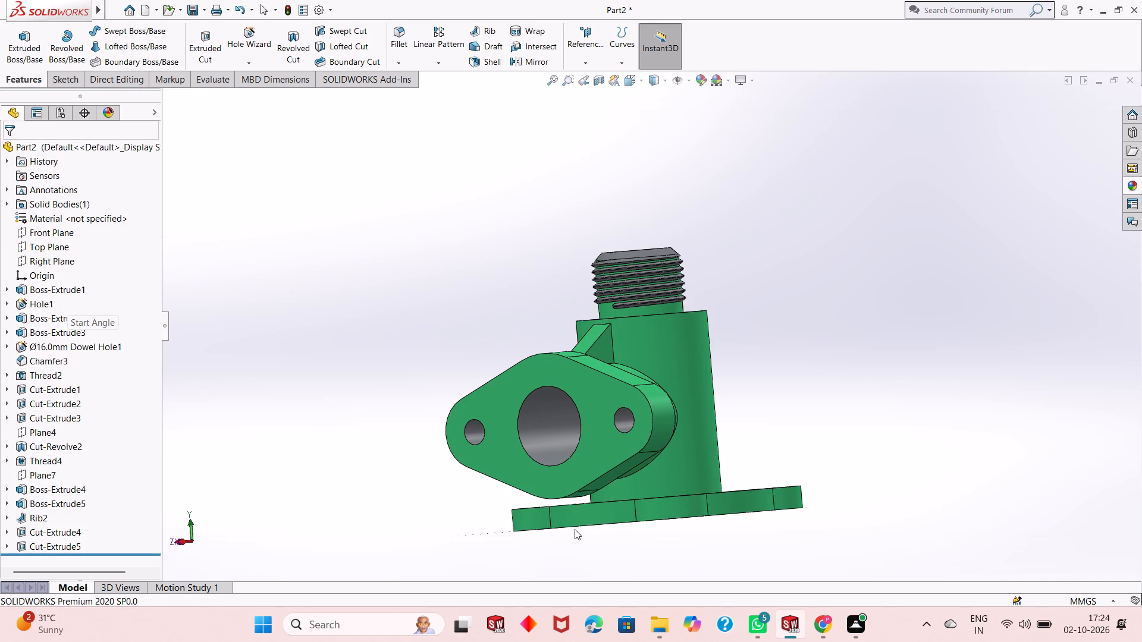
scroll(628, 498, "up", 1)
middle_click_drag(738, 396, 699, 480)
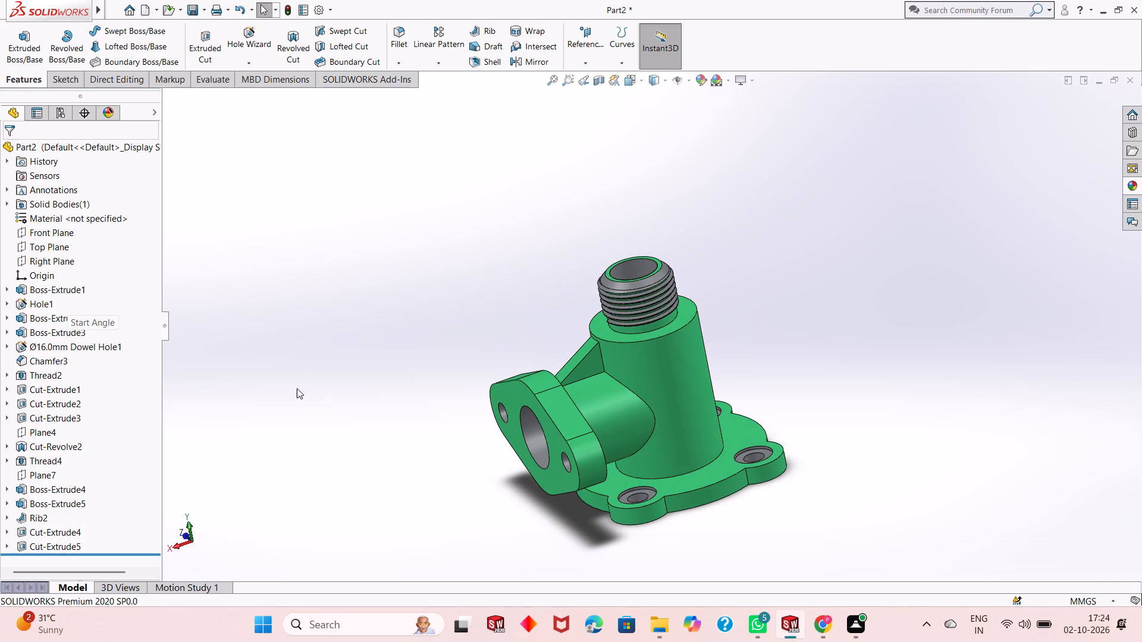
scroll(303, 364, "up", 1)
scroll(598, 353, "down", 2)
scroll(702, 408, "down", 1)
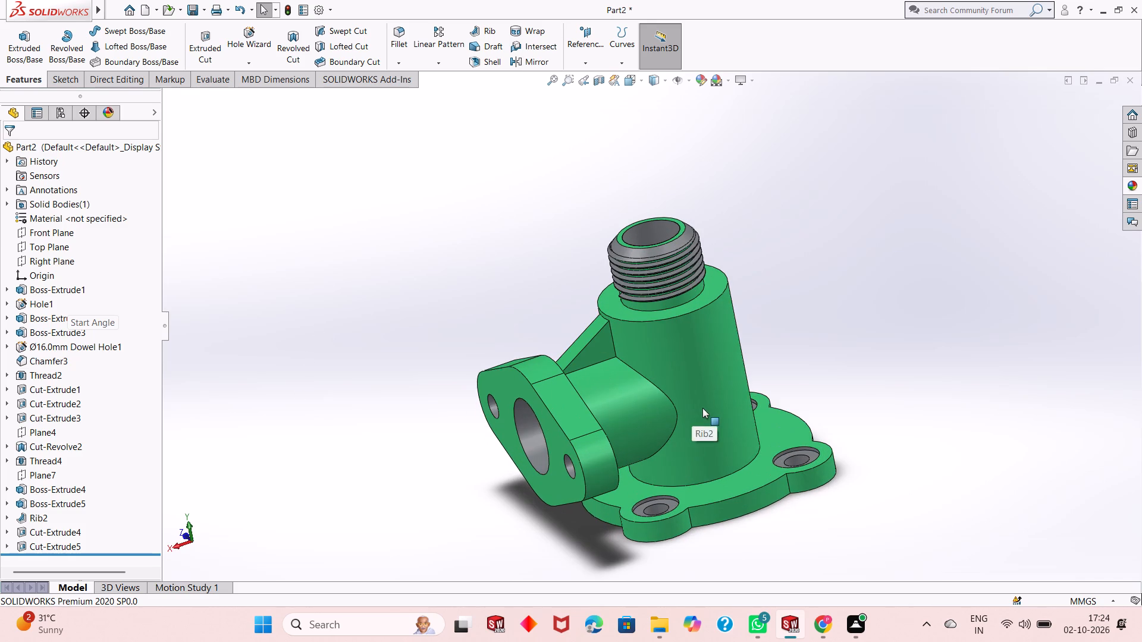
middle_click_drag(865, 360, 896, 265)
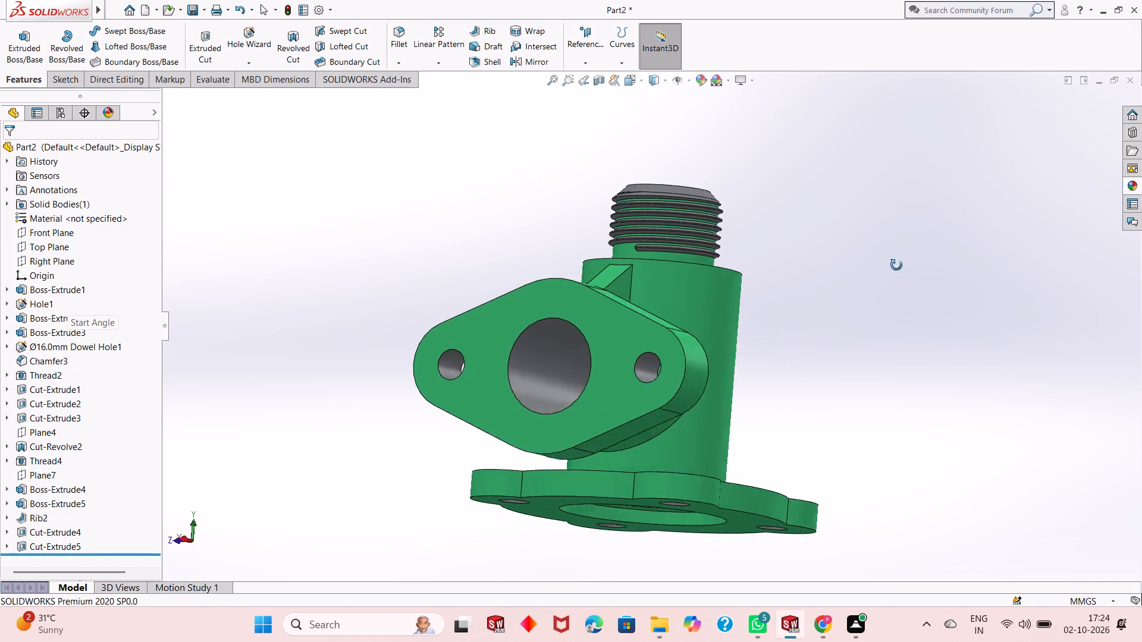
middle_click_drag(896, 265, 847, 336)
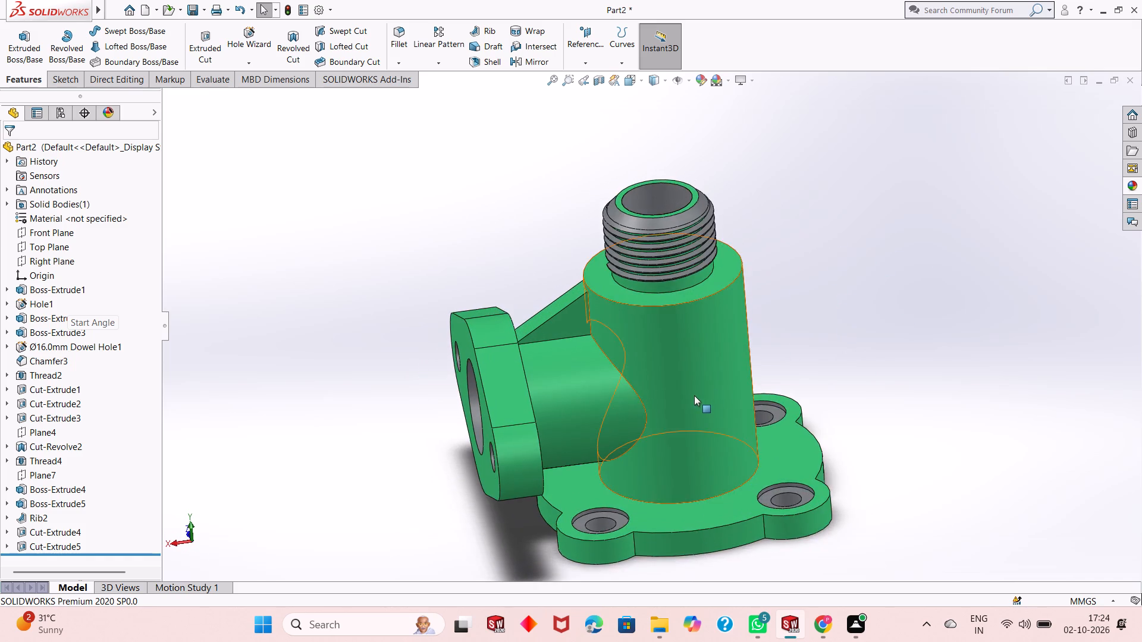
scroll(694, 396, "up", 1)
middle_click_drag(923, 401, 967, 341)
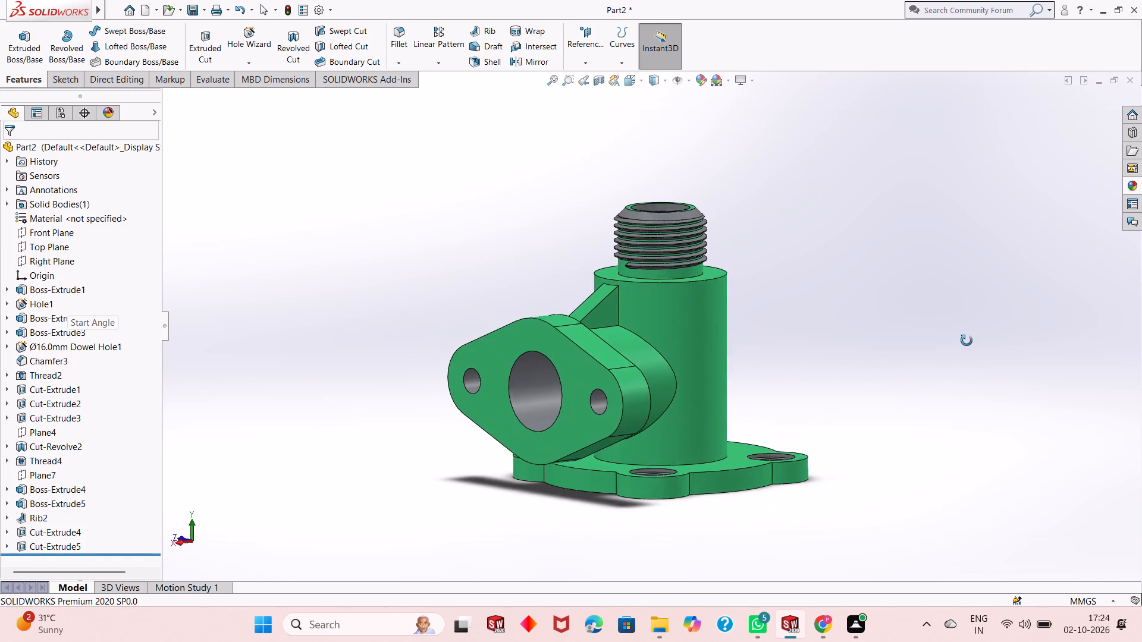
middle_click_drag(967, 341, 937, 404)
scroll(705, 338, "down", 2)
scroll(704, 338, "up", 2)
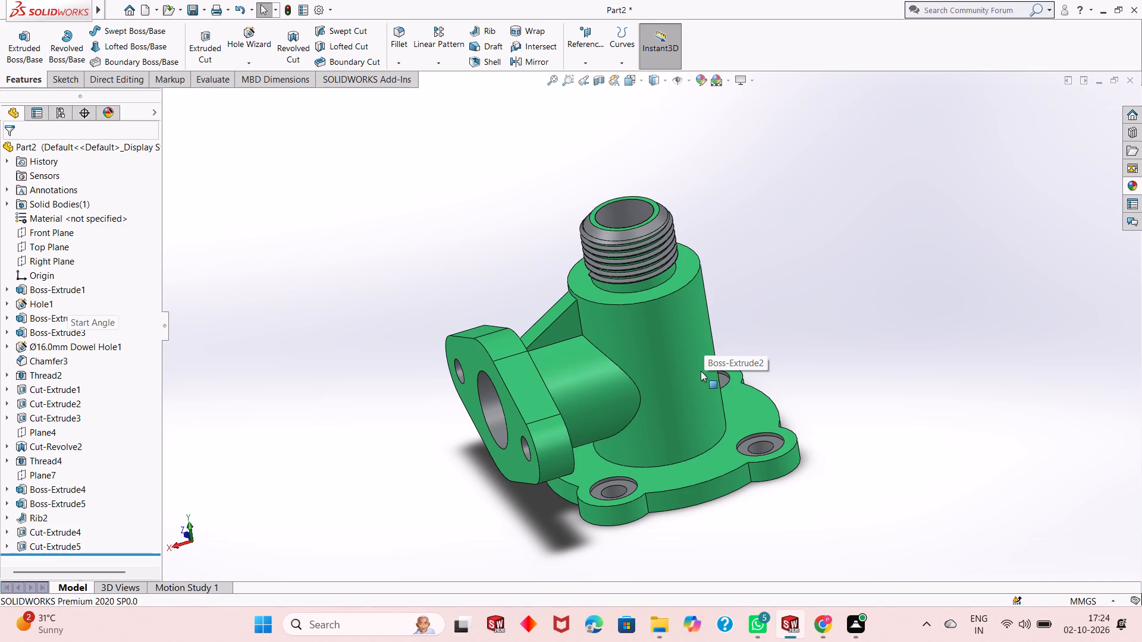
middle_click_drag(691, 372, 716, 331)
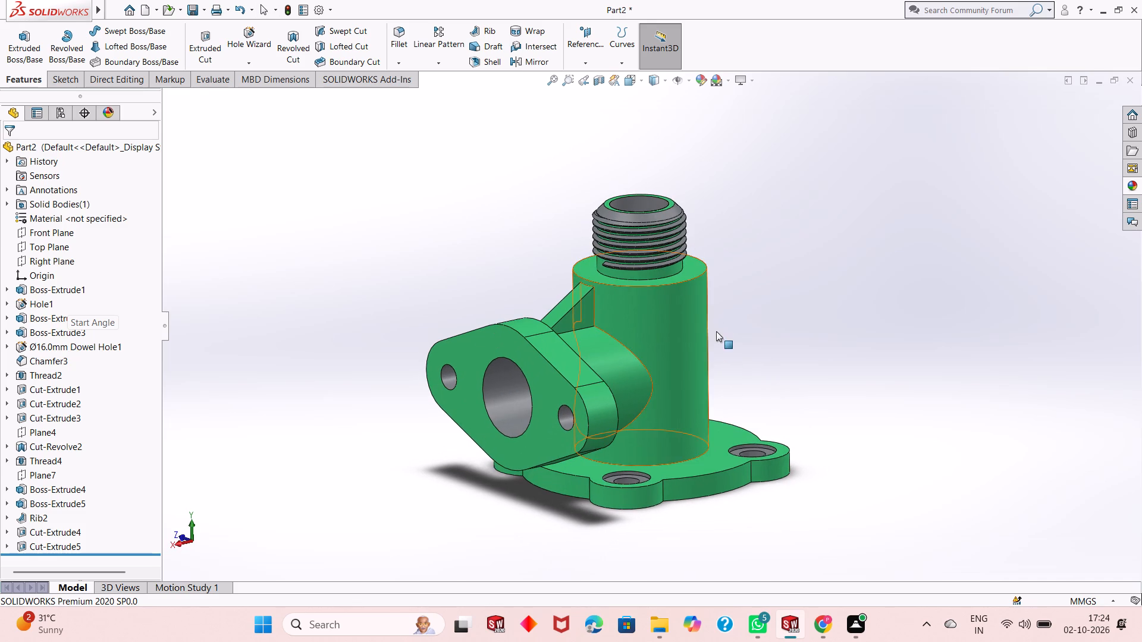
Fillet the main cylinder's base edge and the edge where the side branch meets the cylinder with a 1 mm radius.
left_click(406, 44)
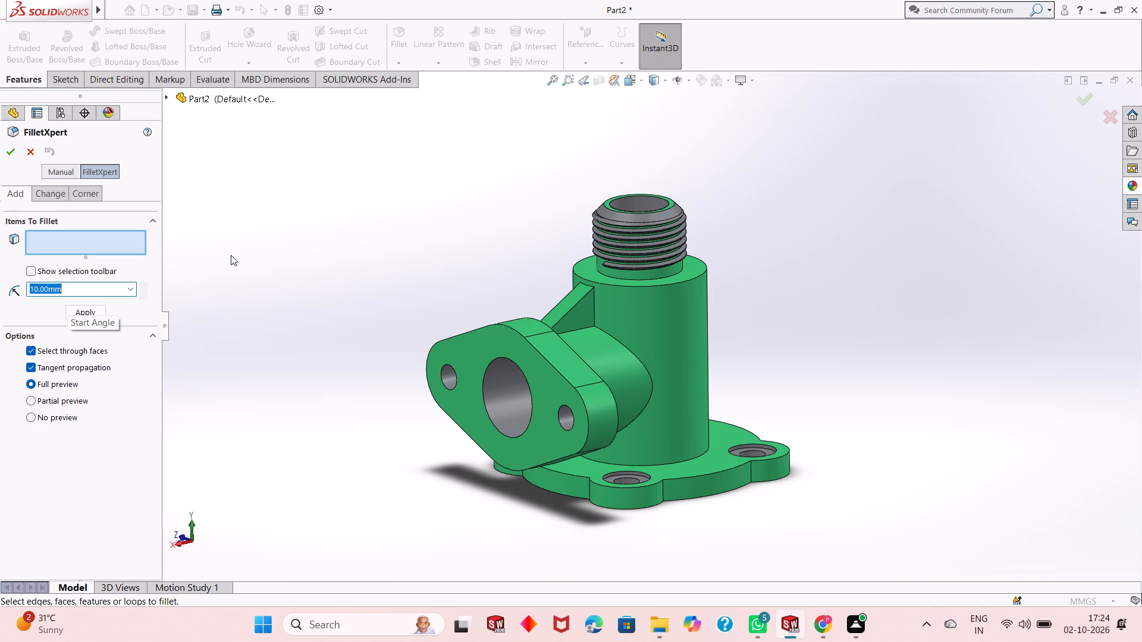
key("2")
key("Return")
left_click(699, 456)
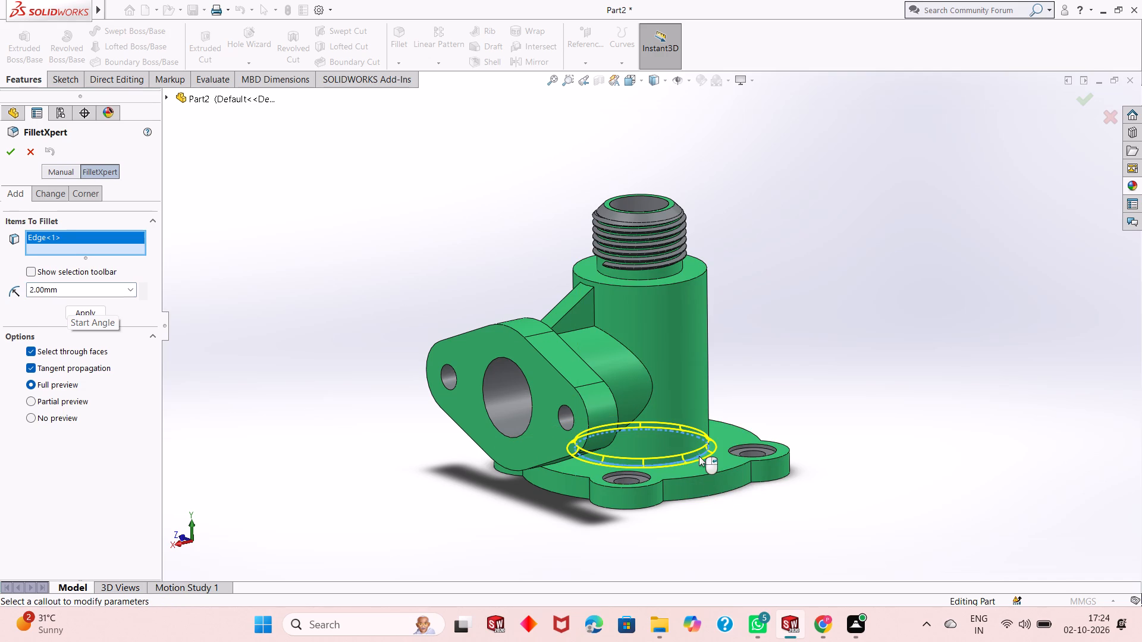
double_click(86, 288)
key("1")
key("Return")
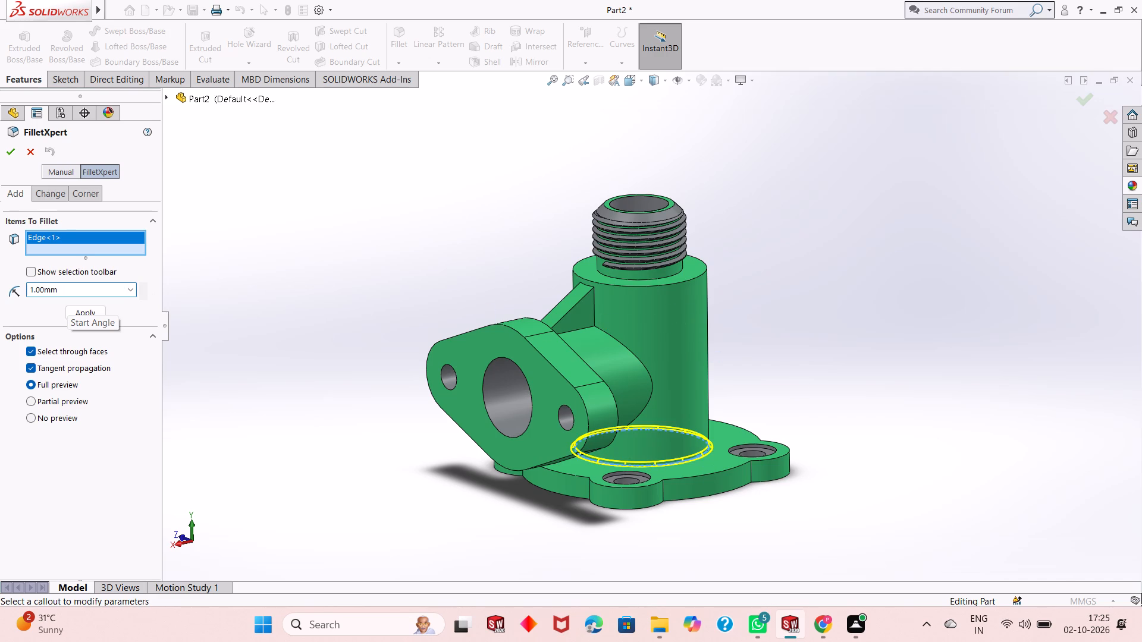
left_click(642, 364)
middle_click_drag(743, 359, 864, 360)
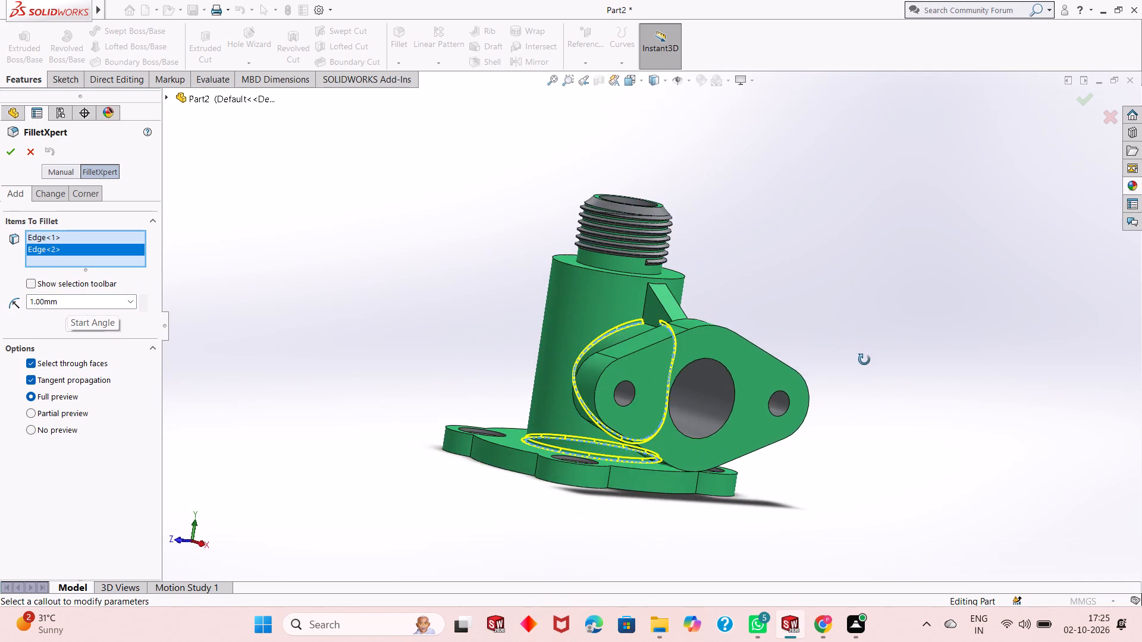
middle_click_drag(864, 360, 770, 362)
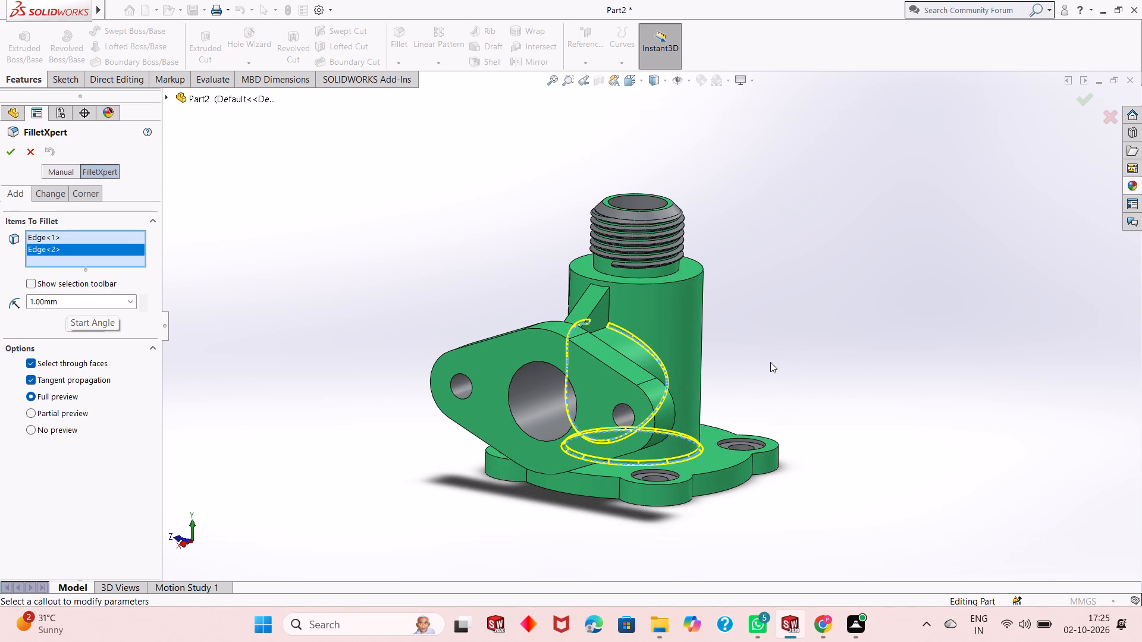
left_click(8, 152)
Examine the new fillets at the cylinder's base and the side-branch junction from several angles and distances.
scroll(758, 329, "up", 1)
middle_click_drag(758, 329, 720, 317)
scroll(699, 311, "down", 4)
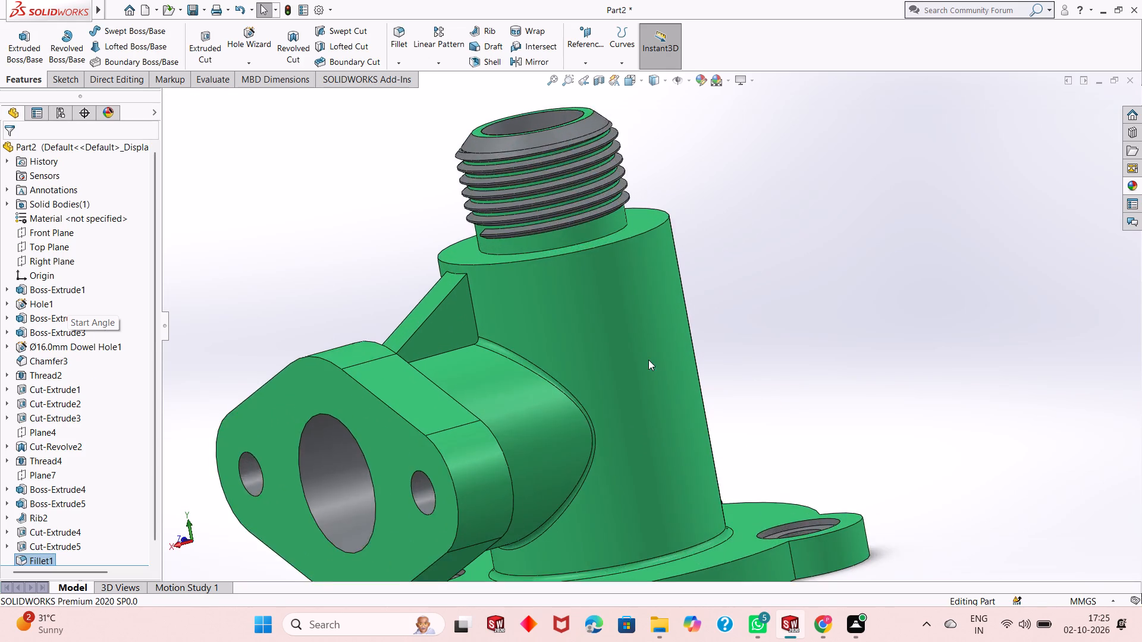
scroll(648, 360, "up", 3)
scroll(607, 311, "down", 2)
scroll(622, 319, "up", 2)
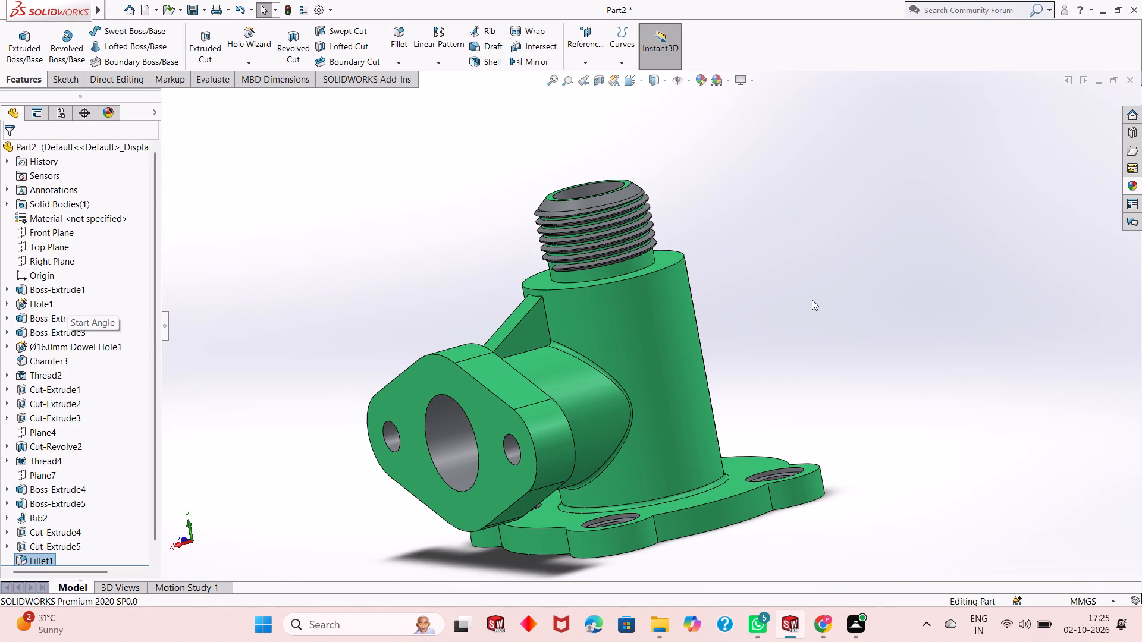
middle_click_drag(792, 335, 835, 307)
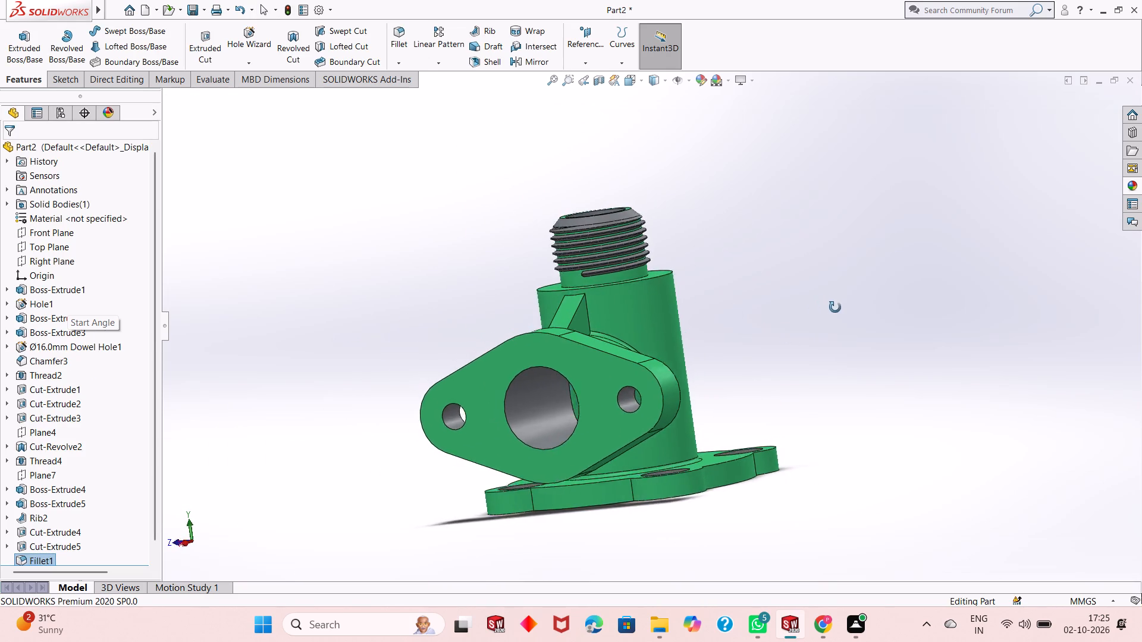
middle_click_drag(835, 307, 805, 348)
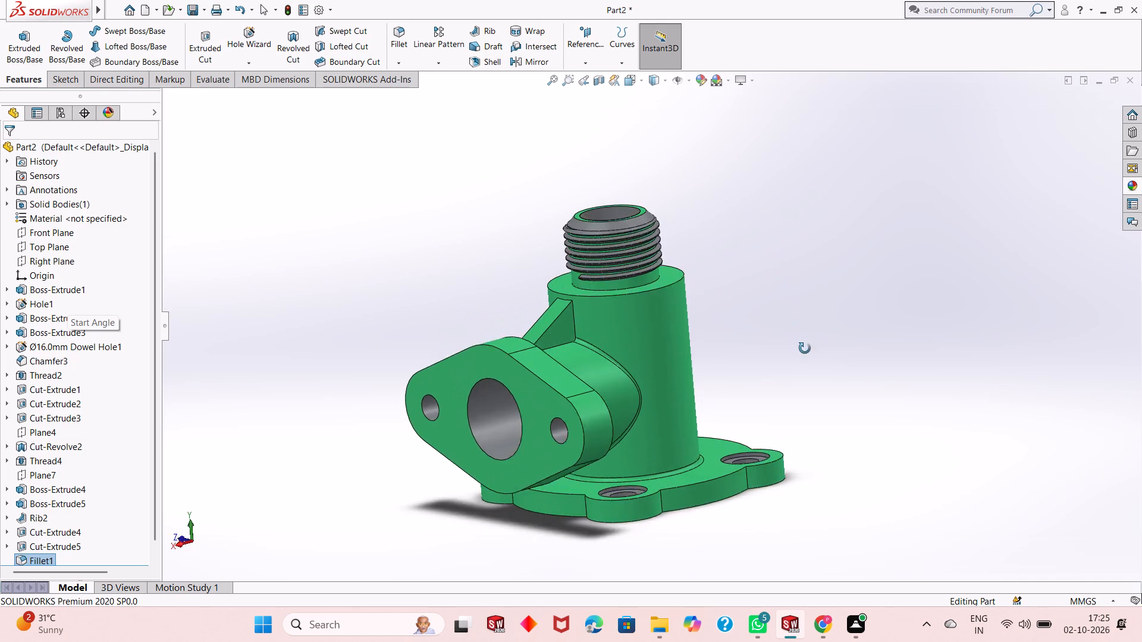
middle_click_drag(805, 348, 810, 374)
scroll(595, 278, "down", 2)
scroll(653, 394, "up", 1)
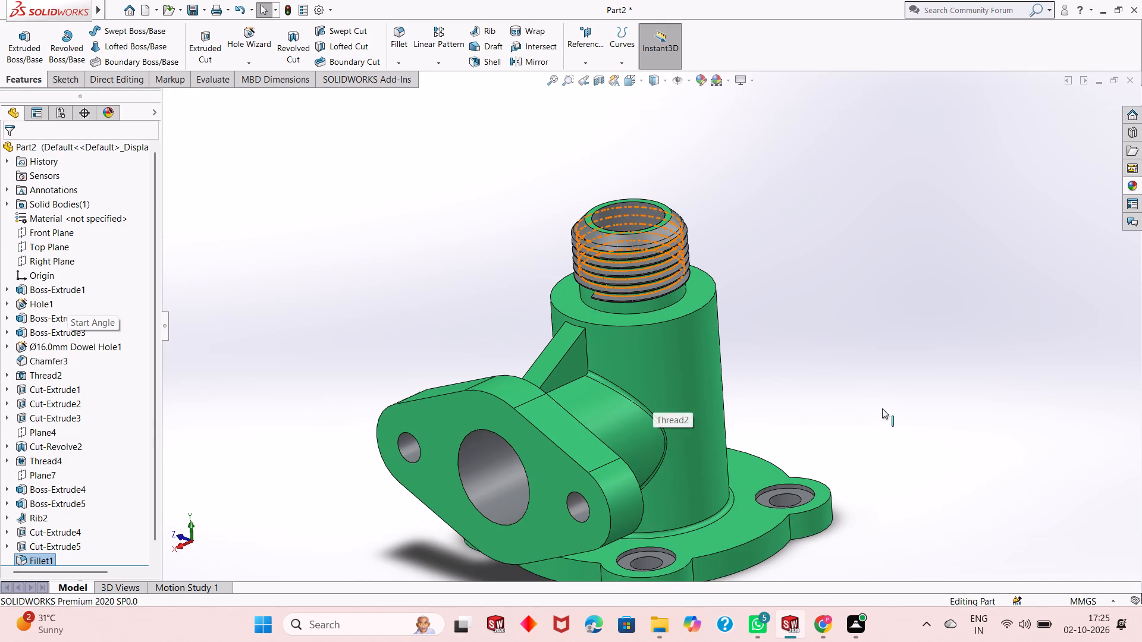
middle_click_drag(892, 419, 881, 398)
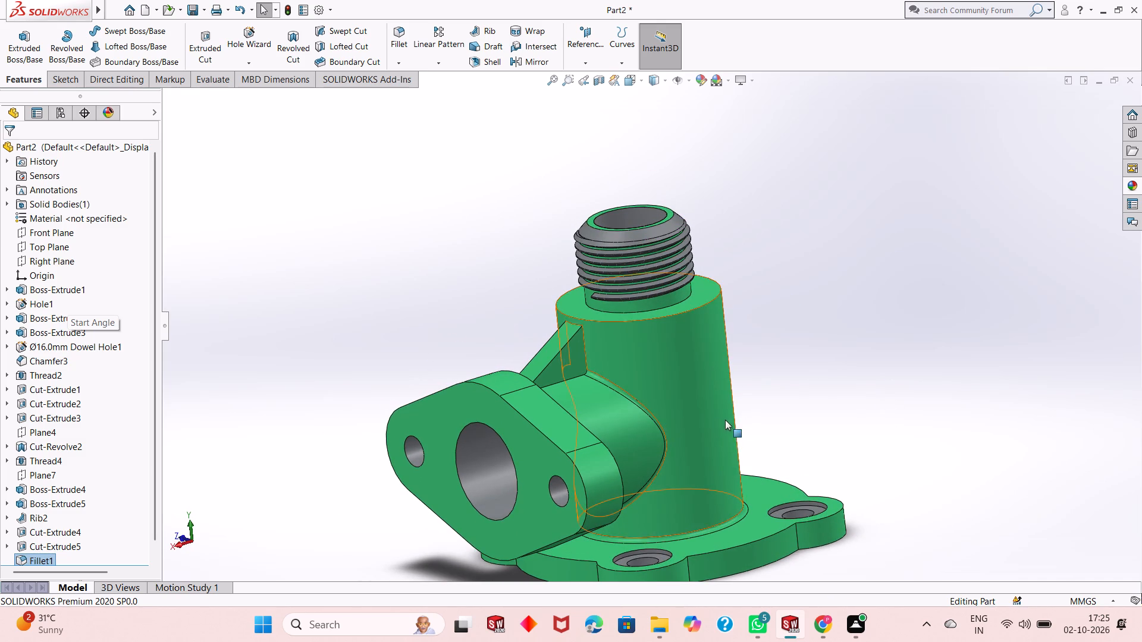
scroll(717, 423, "up", 1)
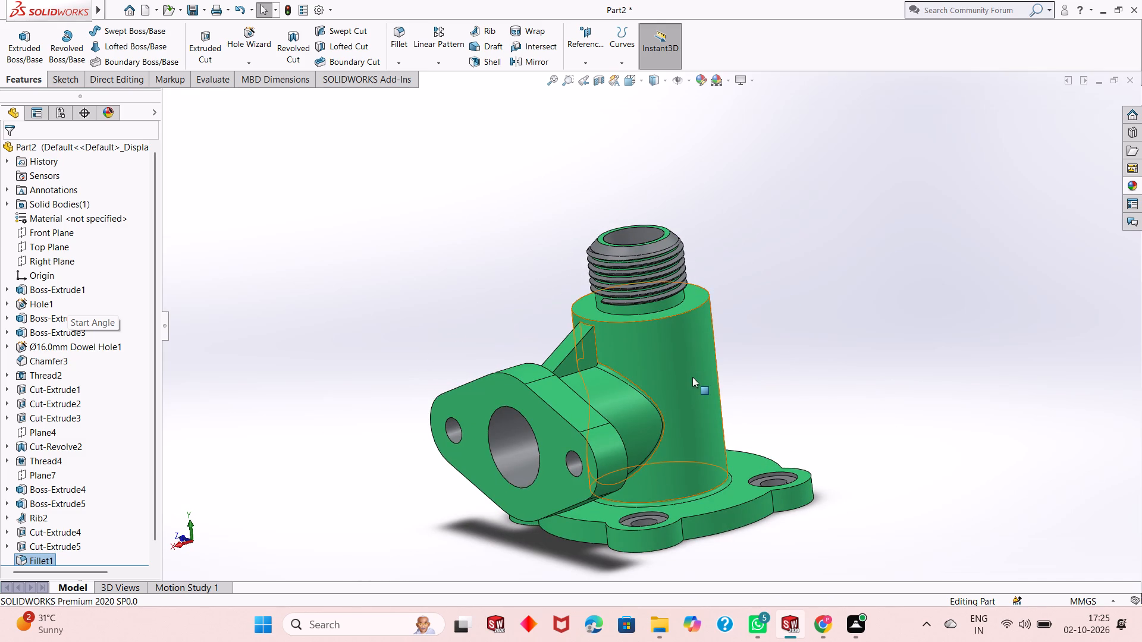
scroll(692, 377, "down", 2)
scroll(651, 446, "up", 4)
scroll(642, 477, "down", 1)
scroll(642, 301, "down", 1)
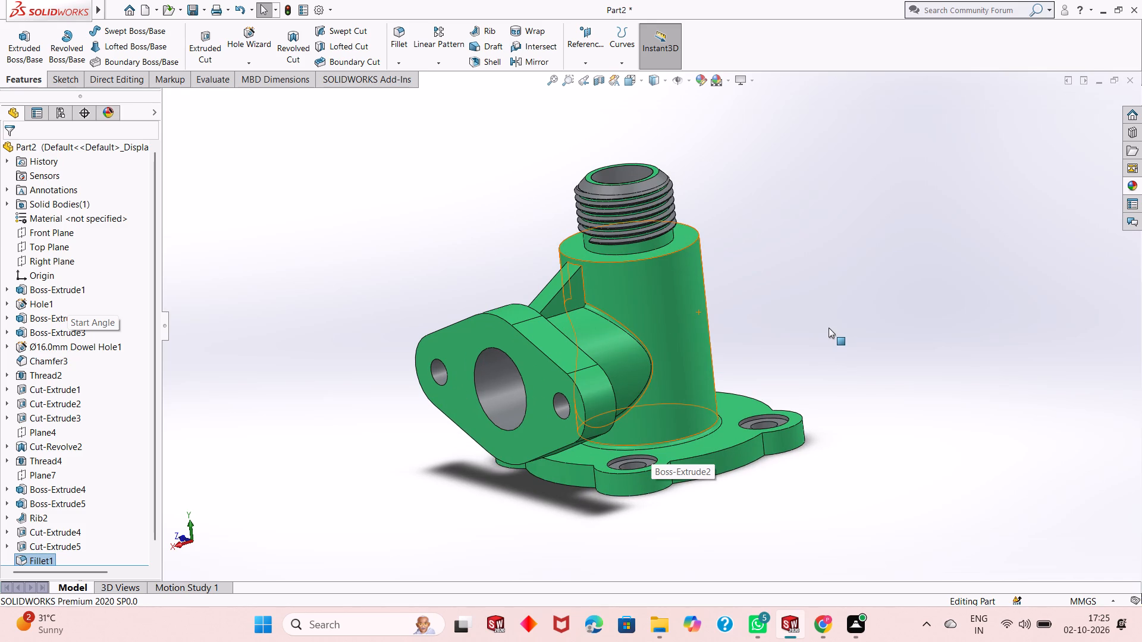
Save the part in the Downloads folder as Globe valve housing.
key("ctrl+s")
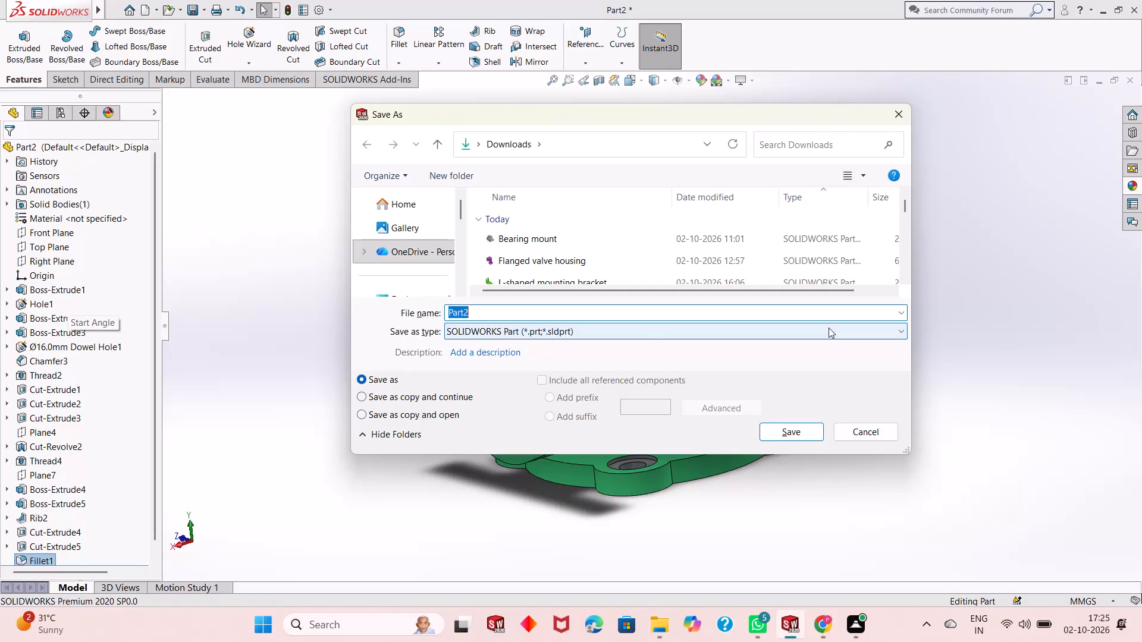
type("Globe va;")
key("BackSpace")
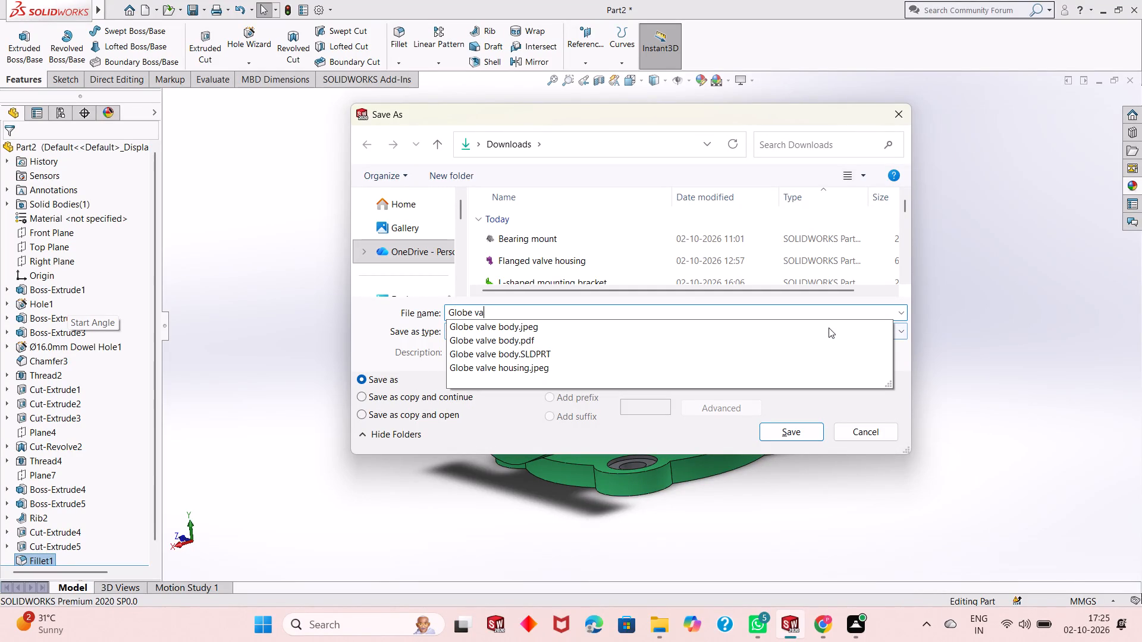
type("lve")
key("space")
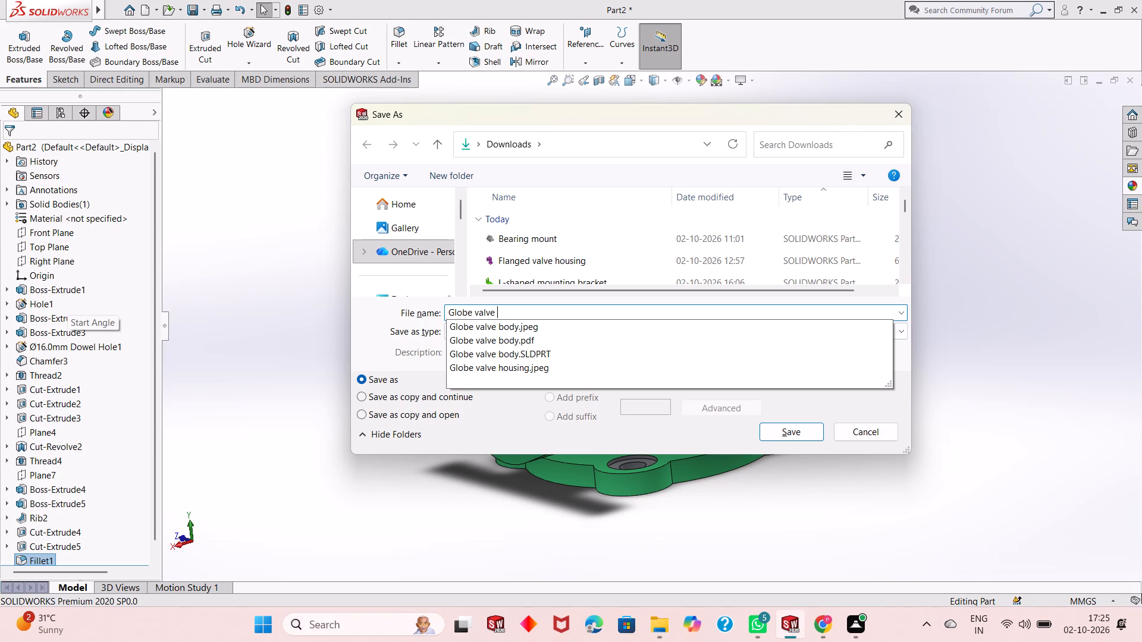
type("housing")
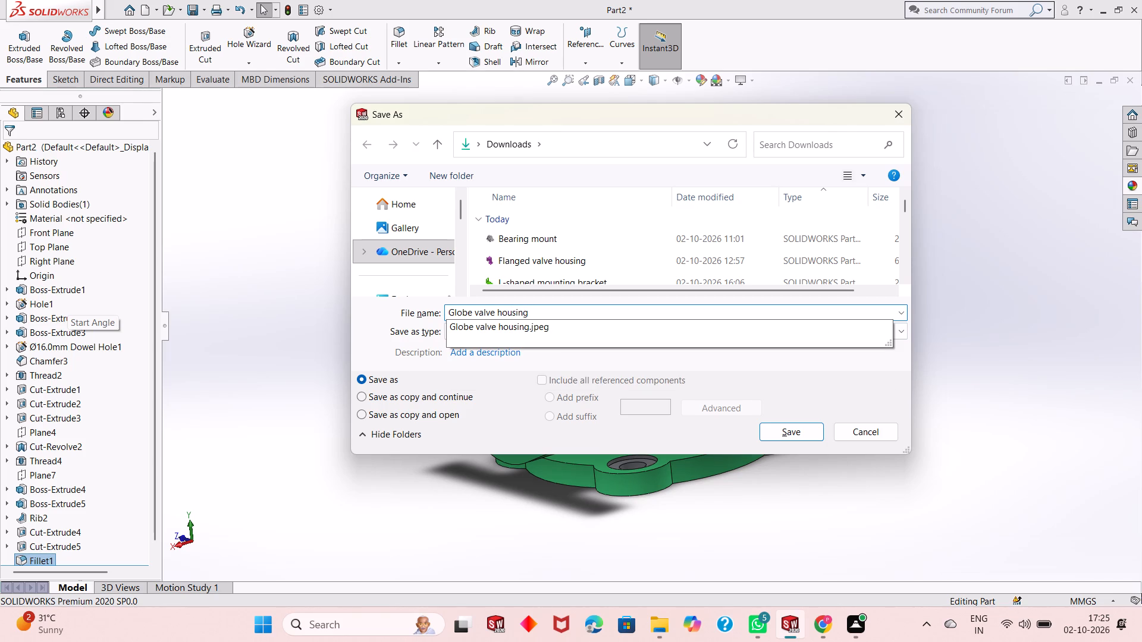
key("Return")
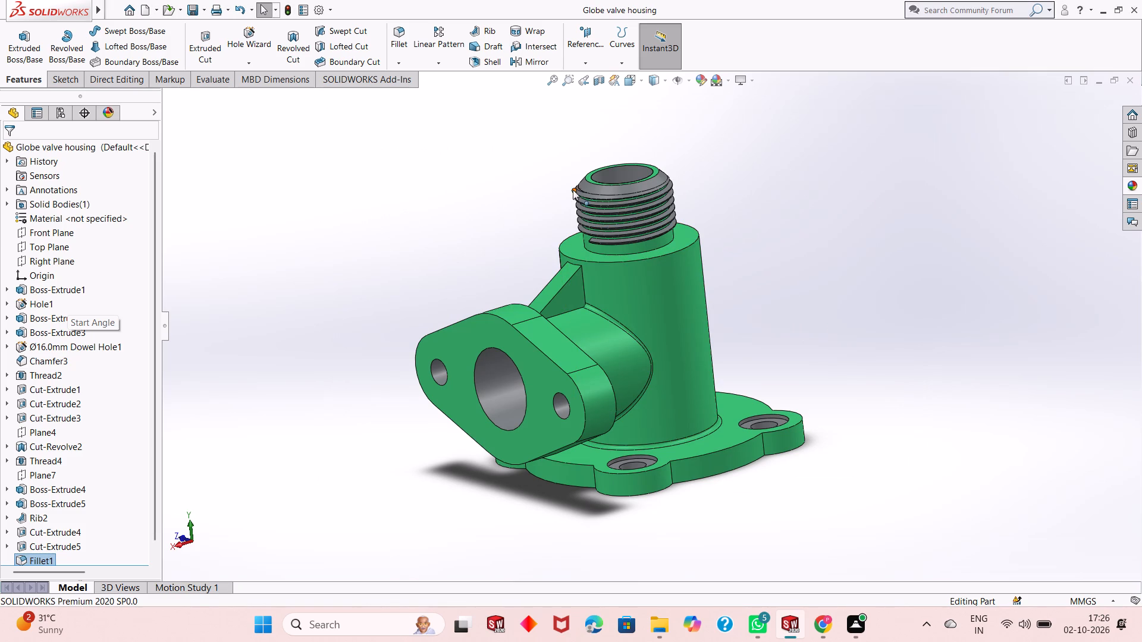
Save a PDF copy of the part as Globe valve housing in the Downloads folder.
left_click(207, 9)
left_click(217, 37)
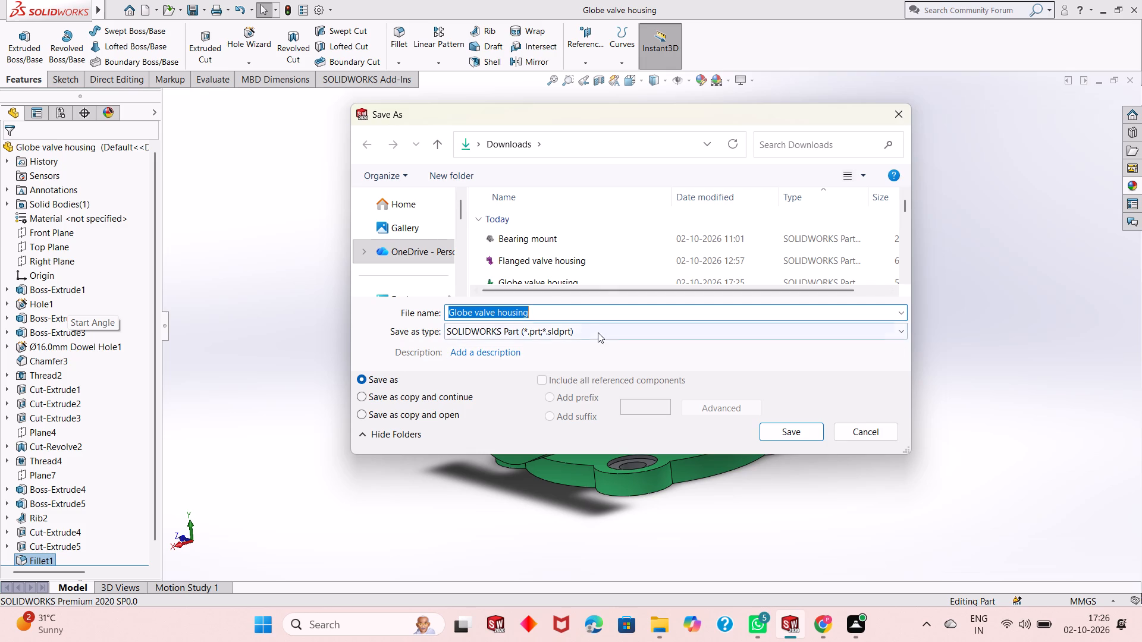
left_click(599, 332)
left_click(645, 93)
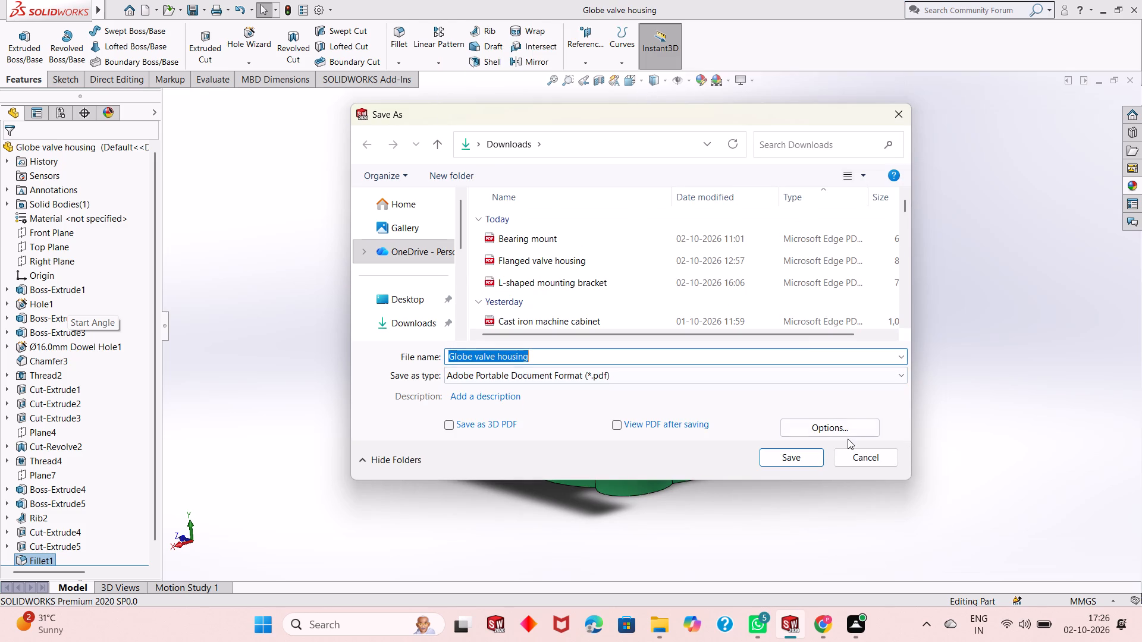
left_click(802, 455)
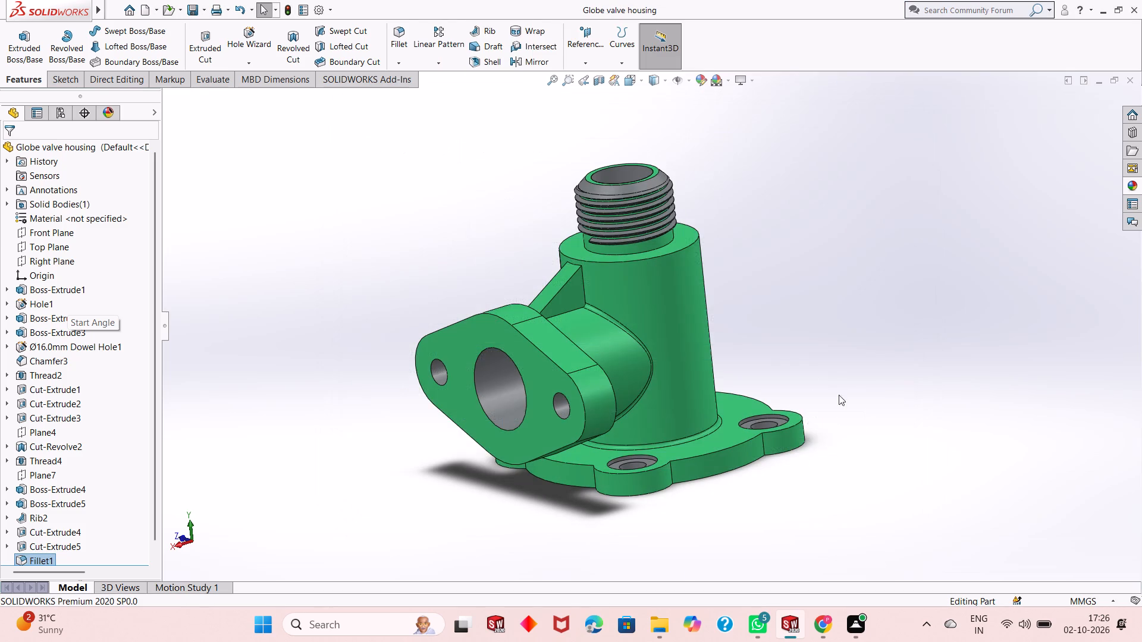